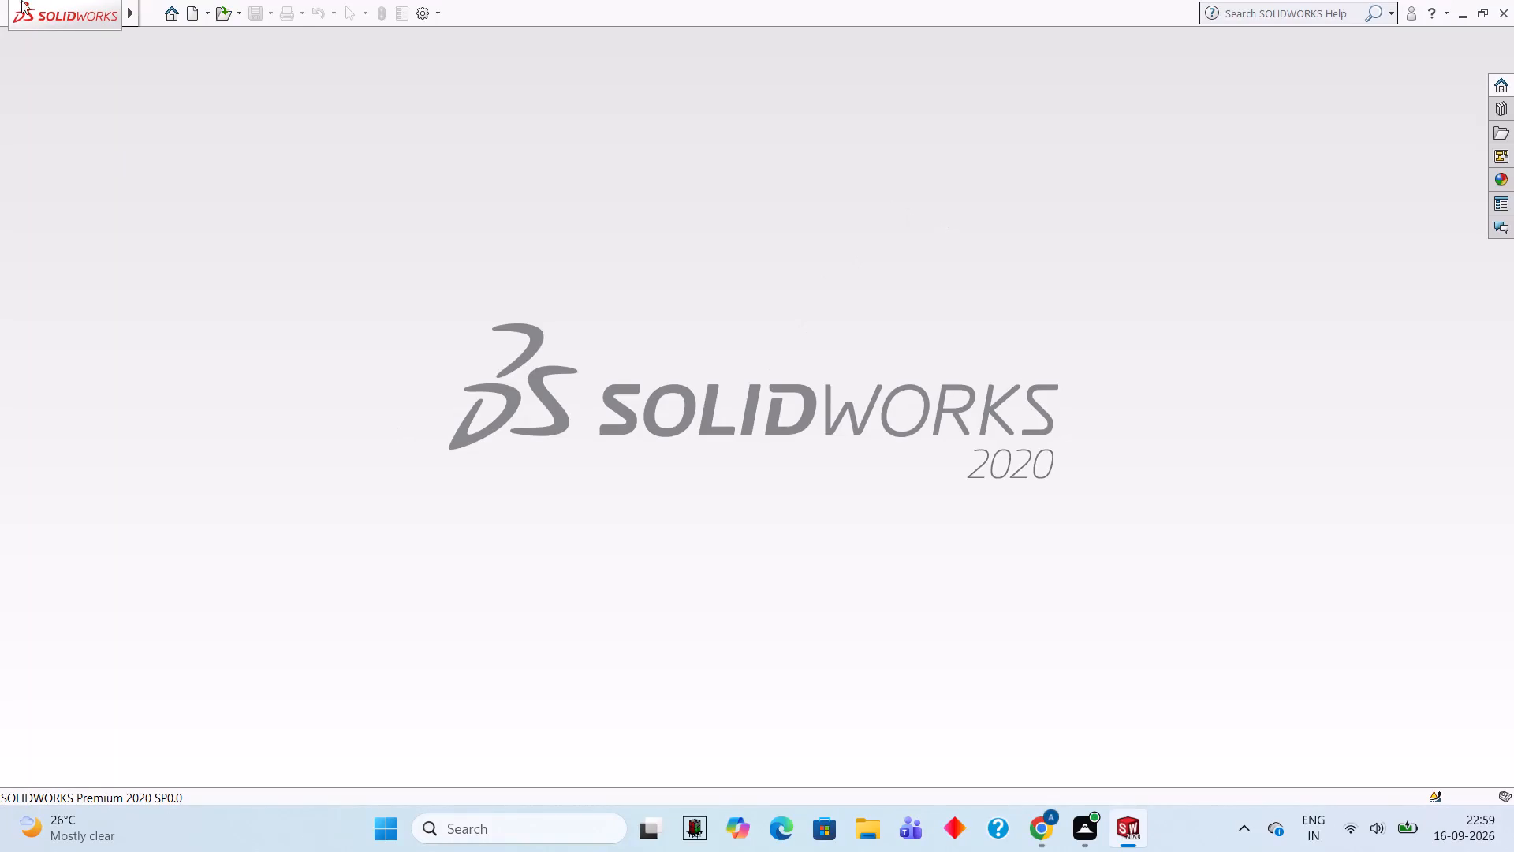
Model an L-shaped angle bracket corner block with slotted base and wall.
Create a new part document.
left_click(186, 17)
double_click(621, 630)
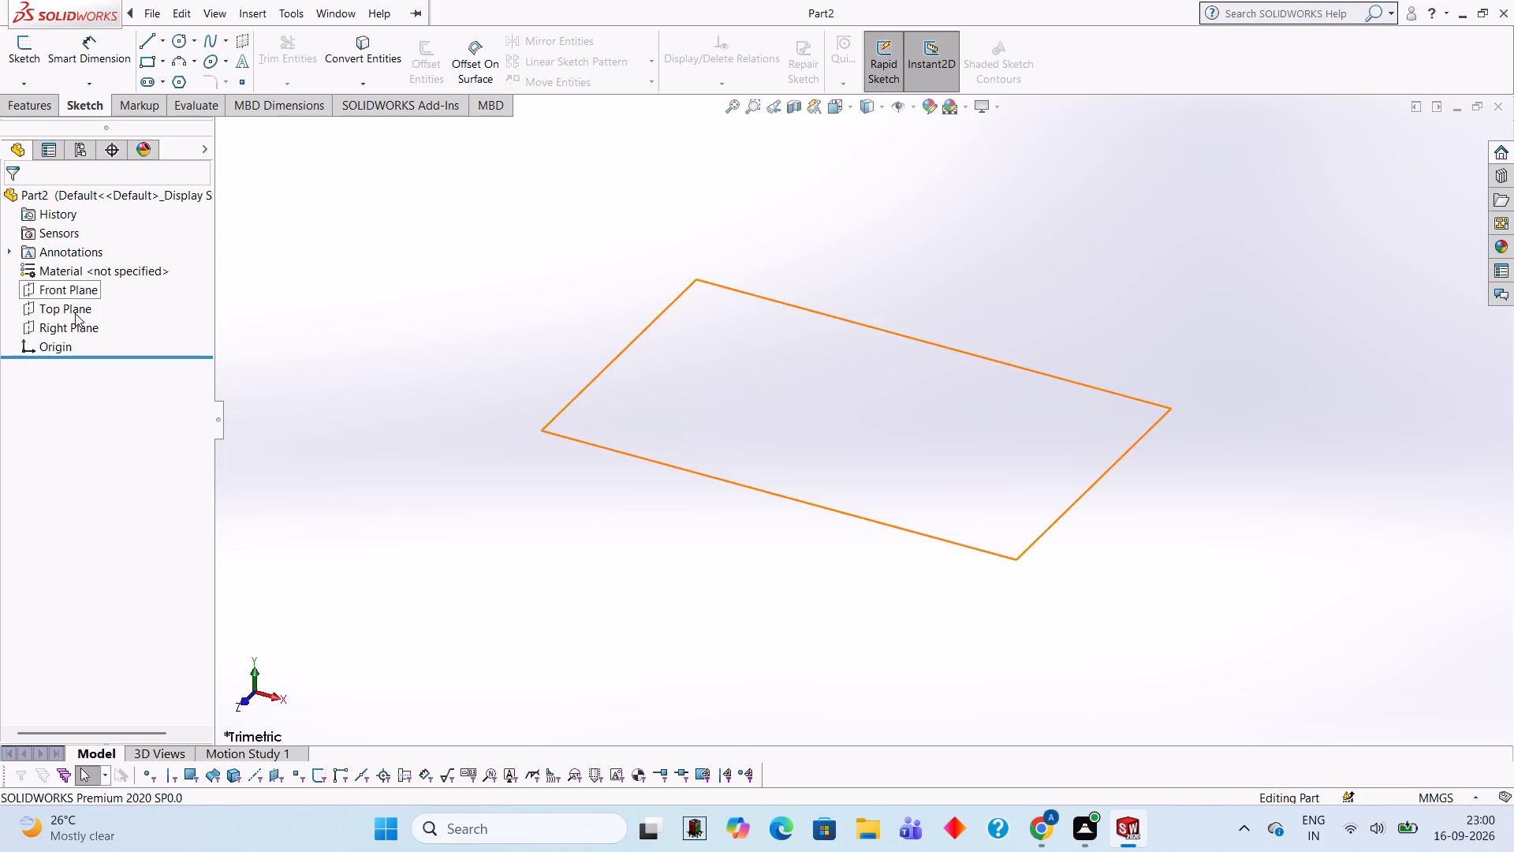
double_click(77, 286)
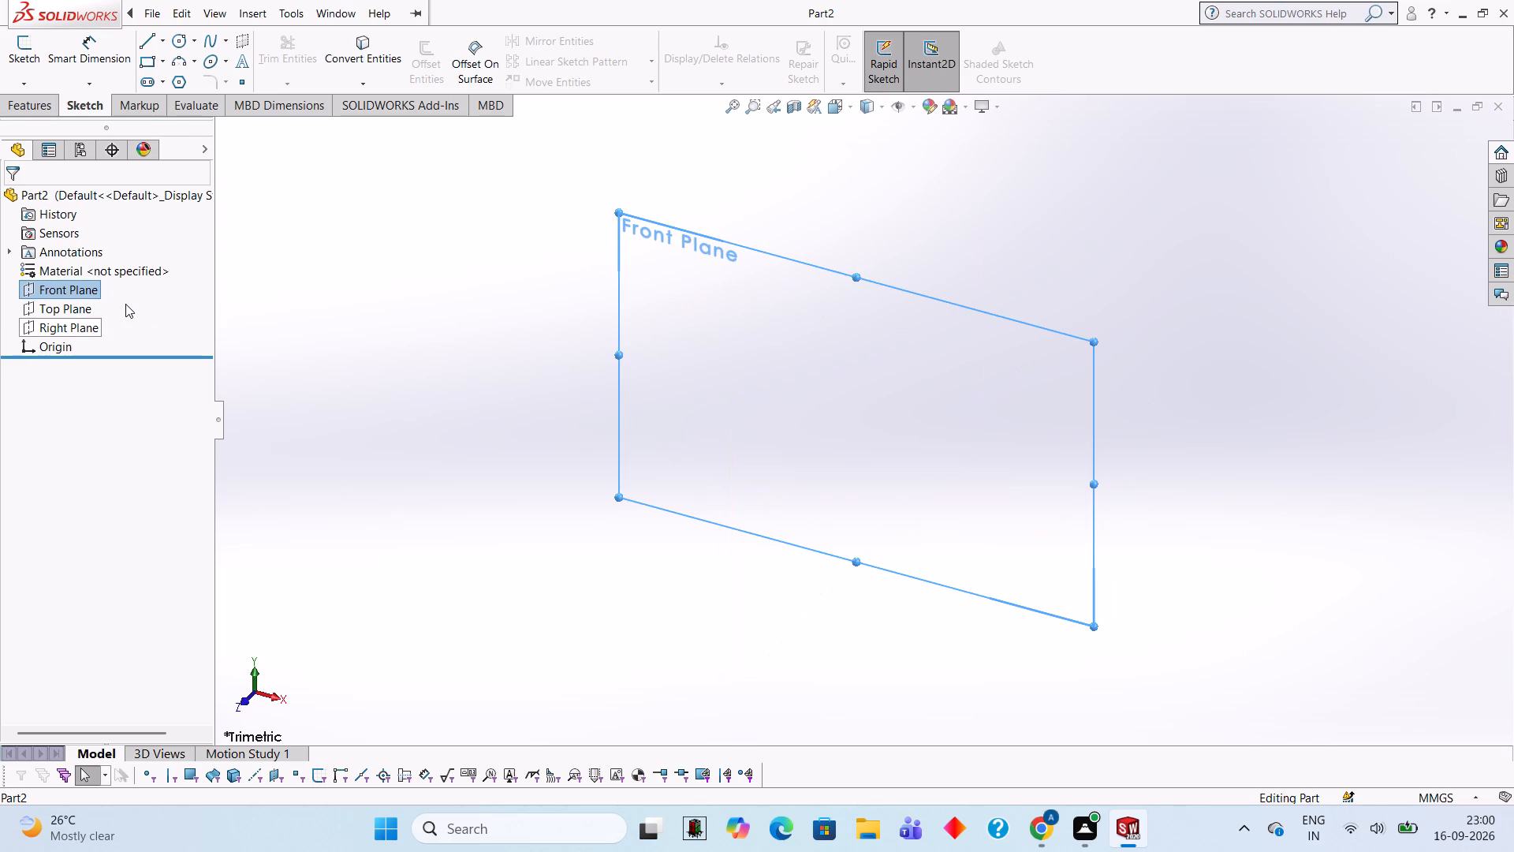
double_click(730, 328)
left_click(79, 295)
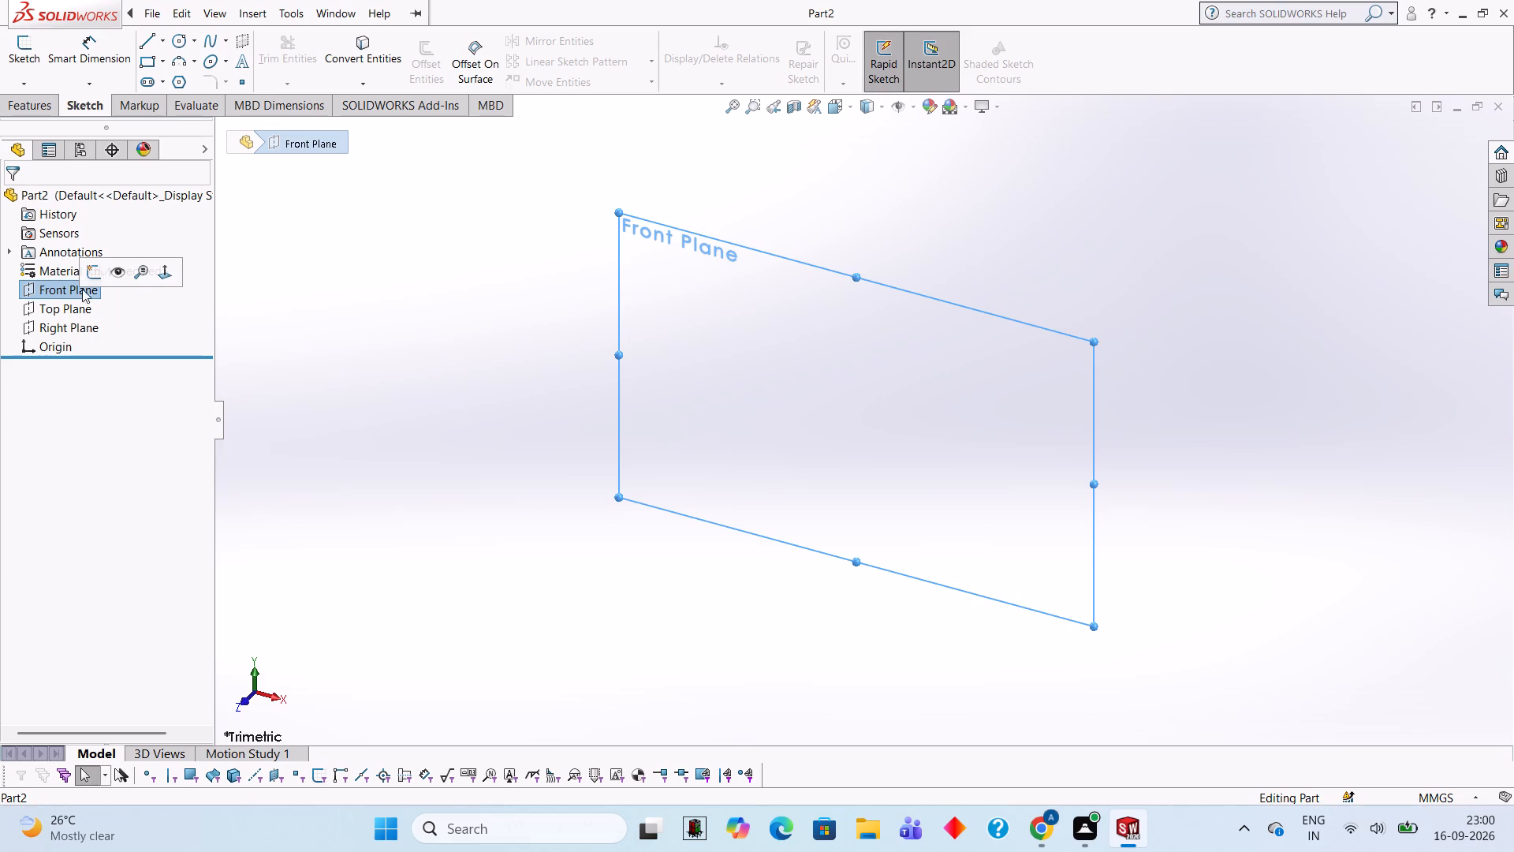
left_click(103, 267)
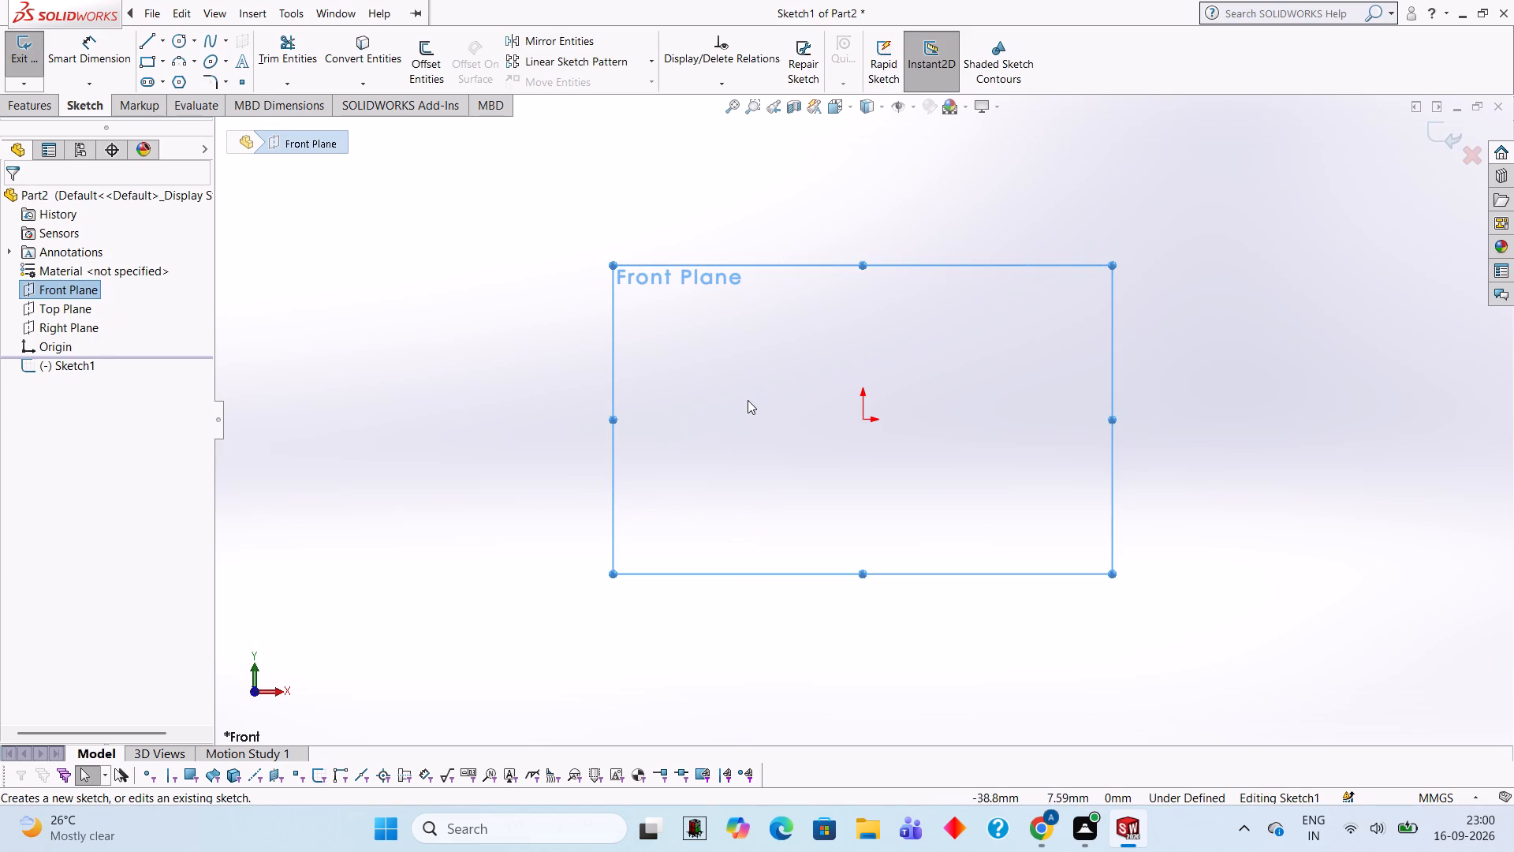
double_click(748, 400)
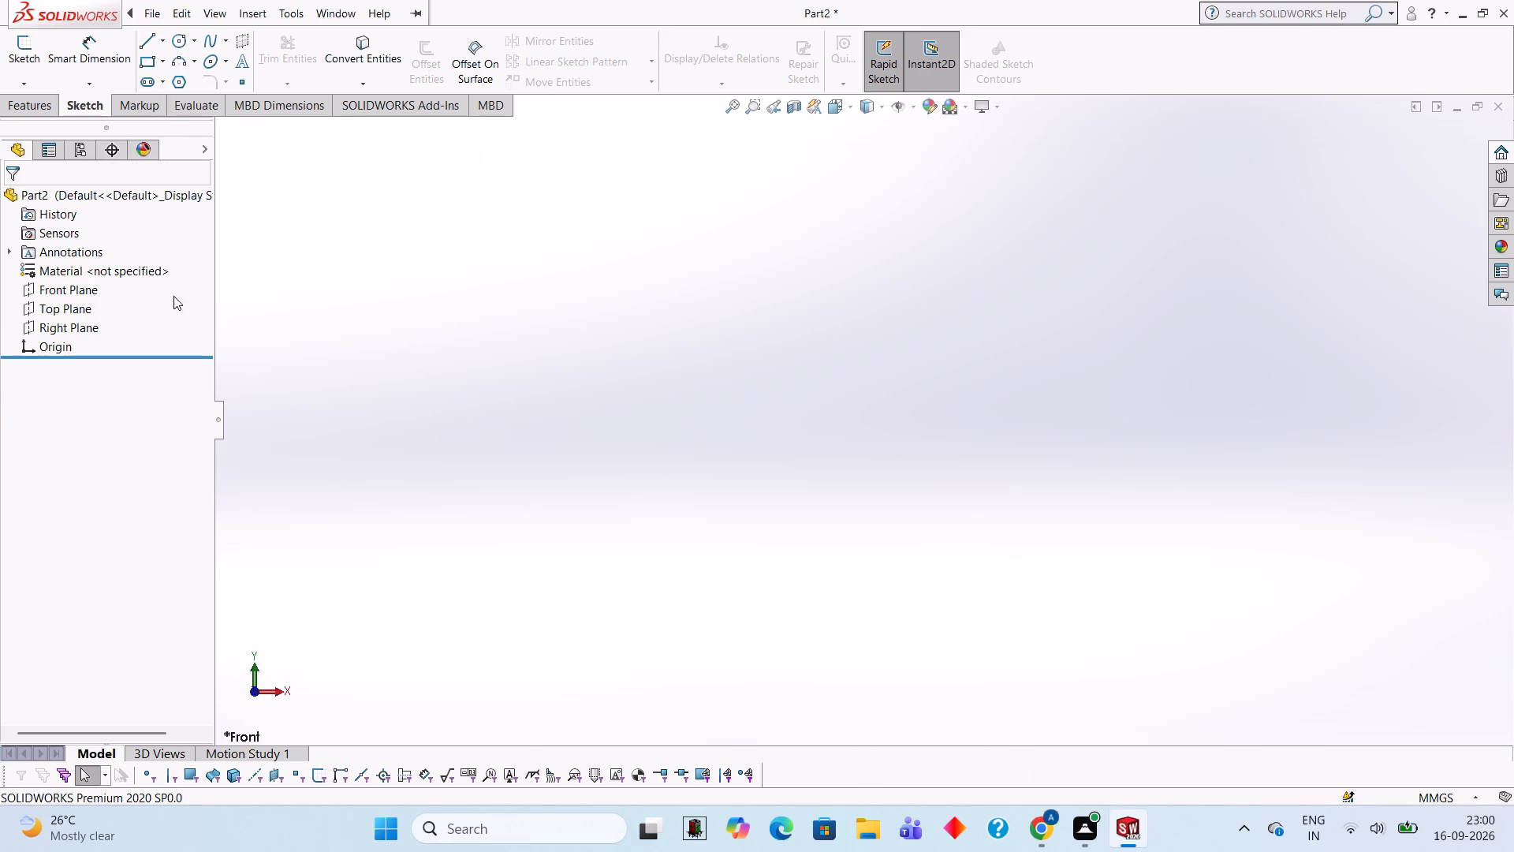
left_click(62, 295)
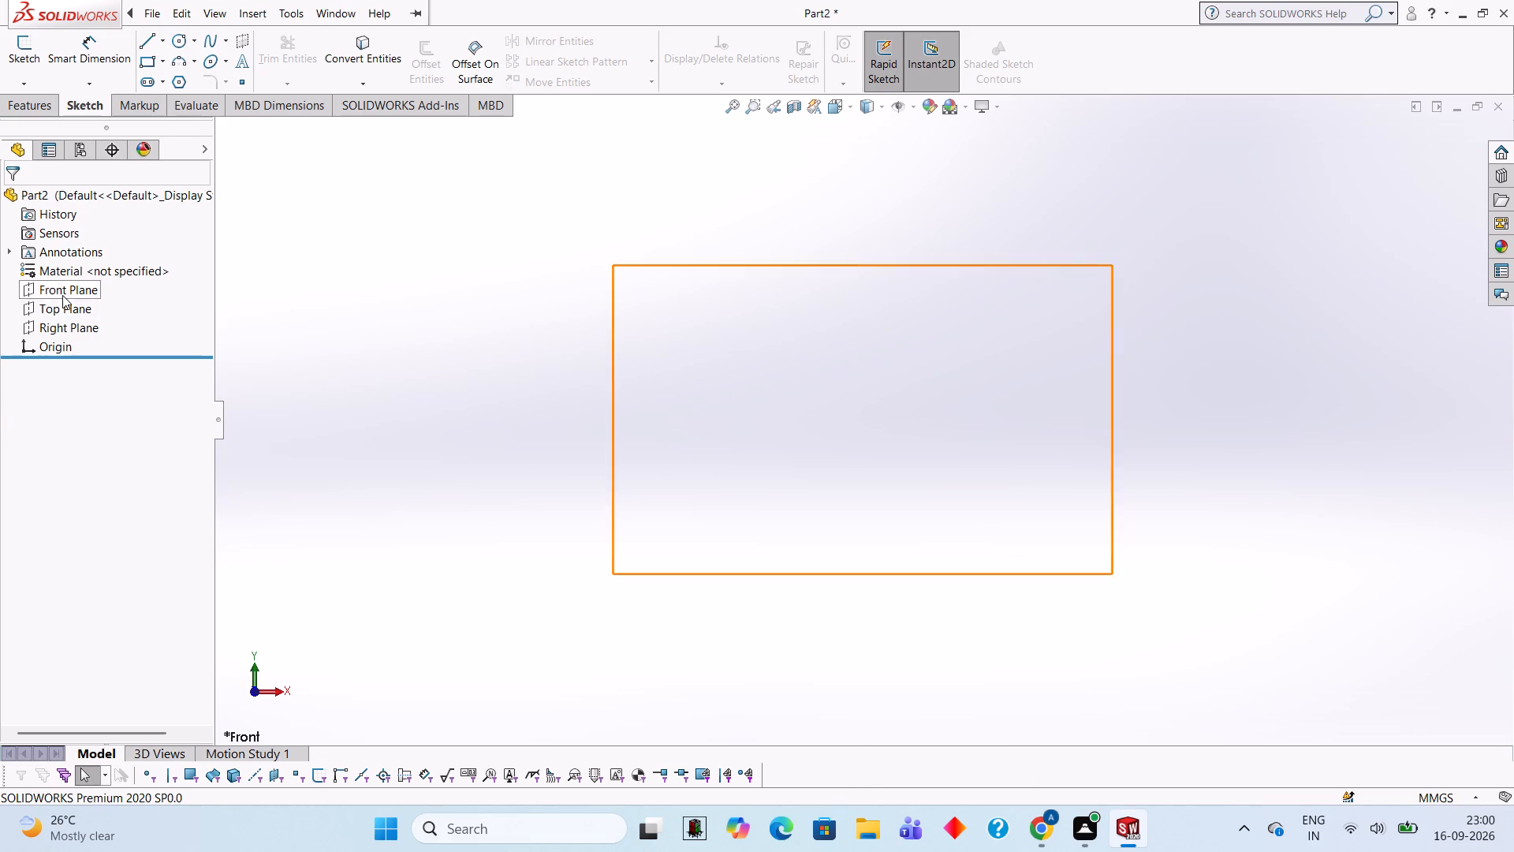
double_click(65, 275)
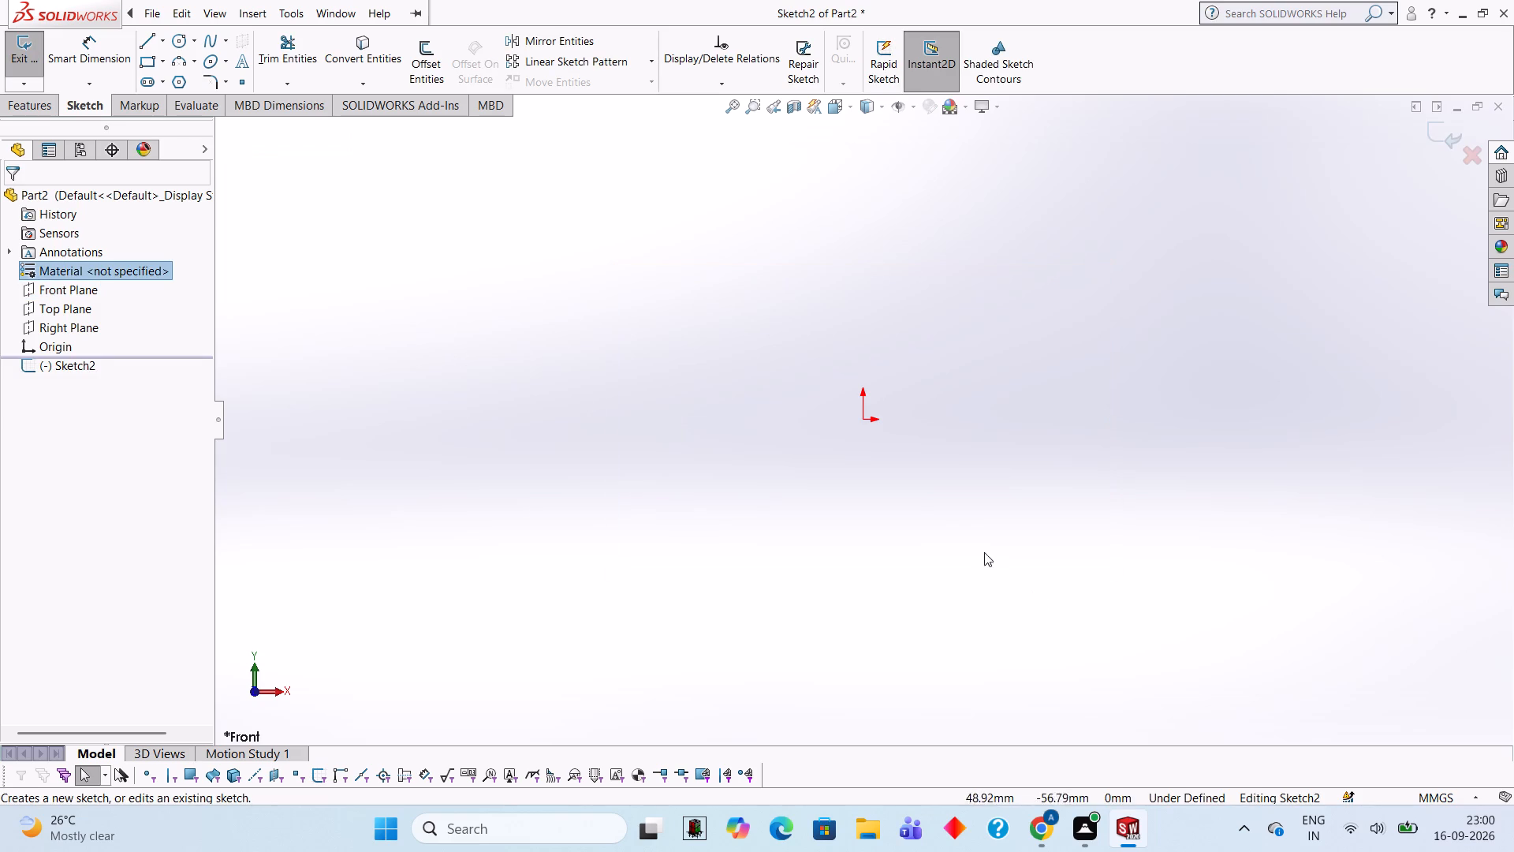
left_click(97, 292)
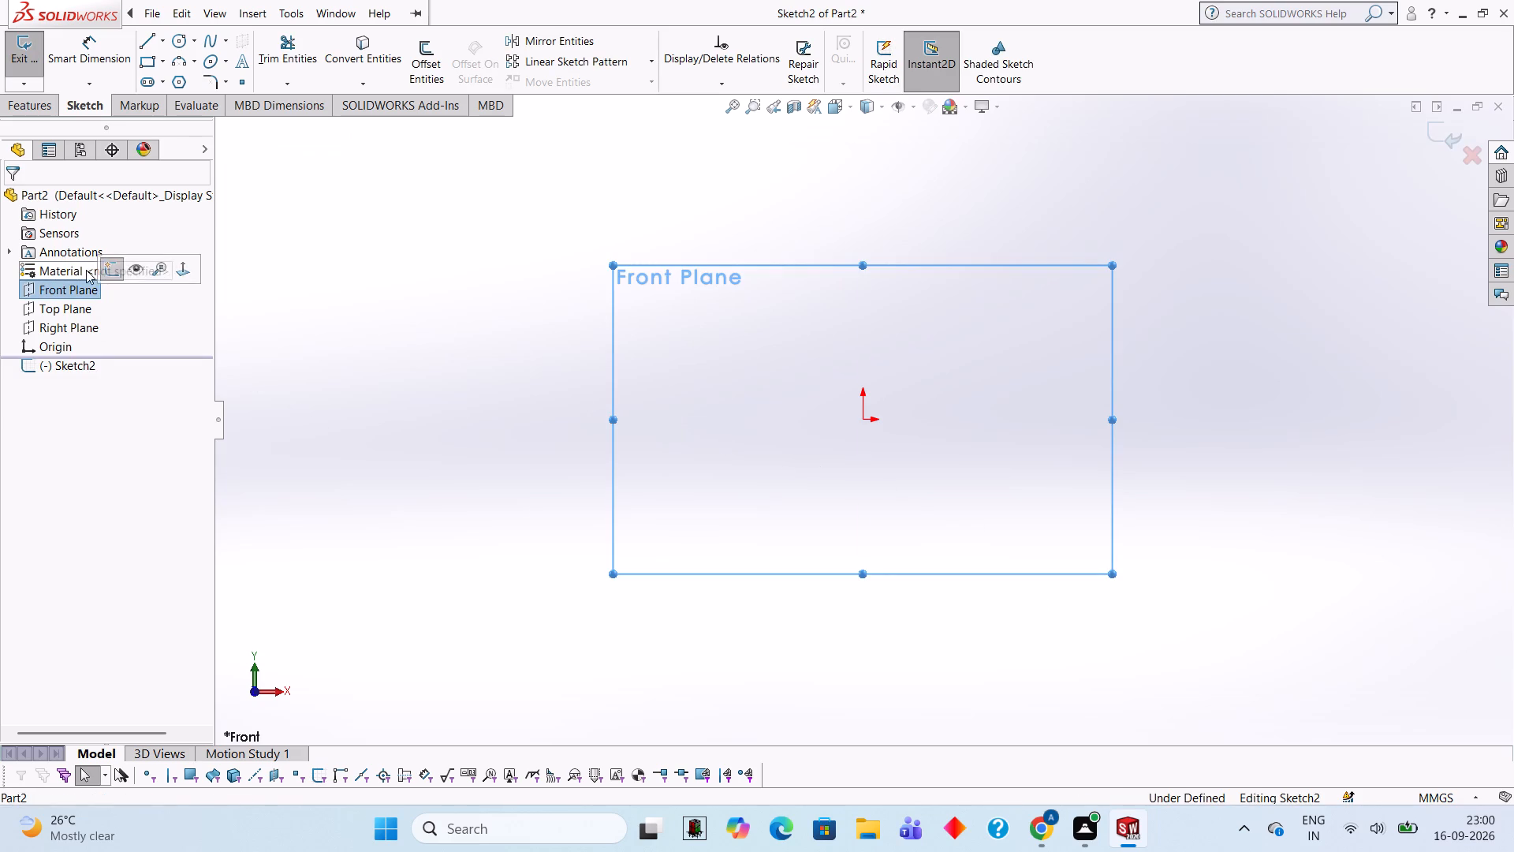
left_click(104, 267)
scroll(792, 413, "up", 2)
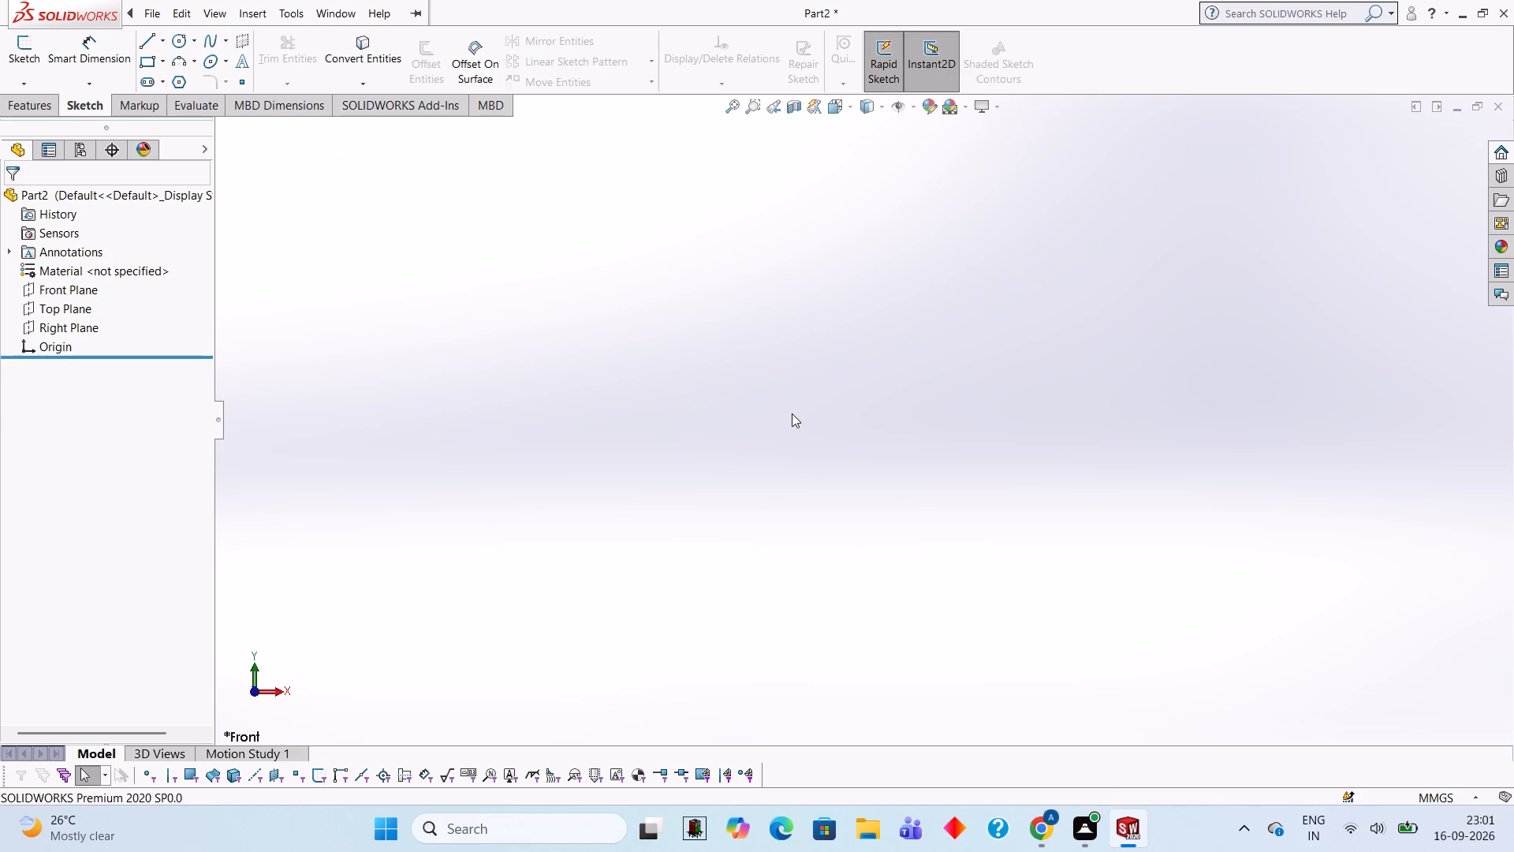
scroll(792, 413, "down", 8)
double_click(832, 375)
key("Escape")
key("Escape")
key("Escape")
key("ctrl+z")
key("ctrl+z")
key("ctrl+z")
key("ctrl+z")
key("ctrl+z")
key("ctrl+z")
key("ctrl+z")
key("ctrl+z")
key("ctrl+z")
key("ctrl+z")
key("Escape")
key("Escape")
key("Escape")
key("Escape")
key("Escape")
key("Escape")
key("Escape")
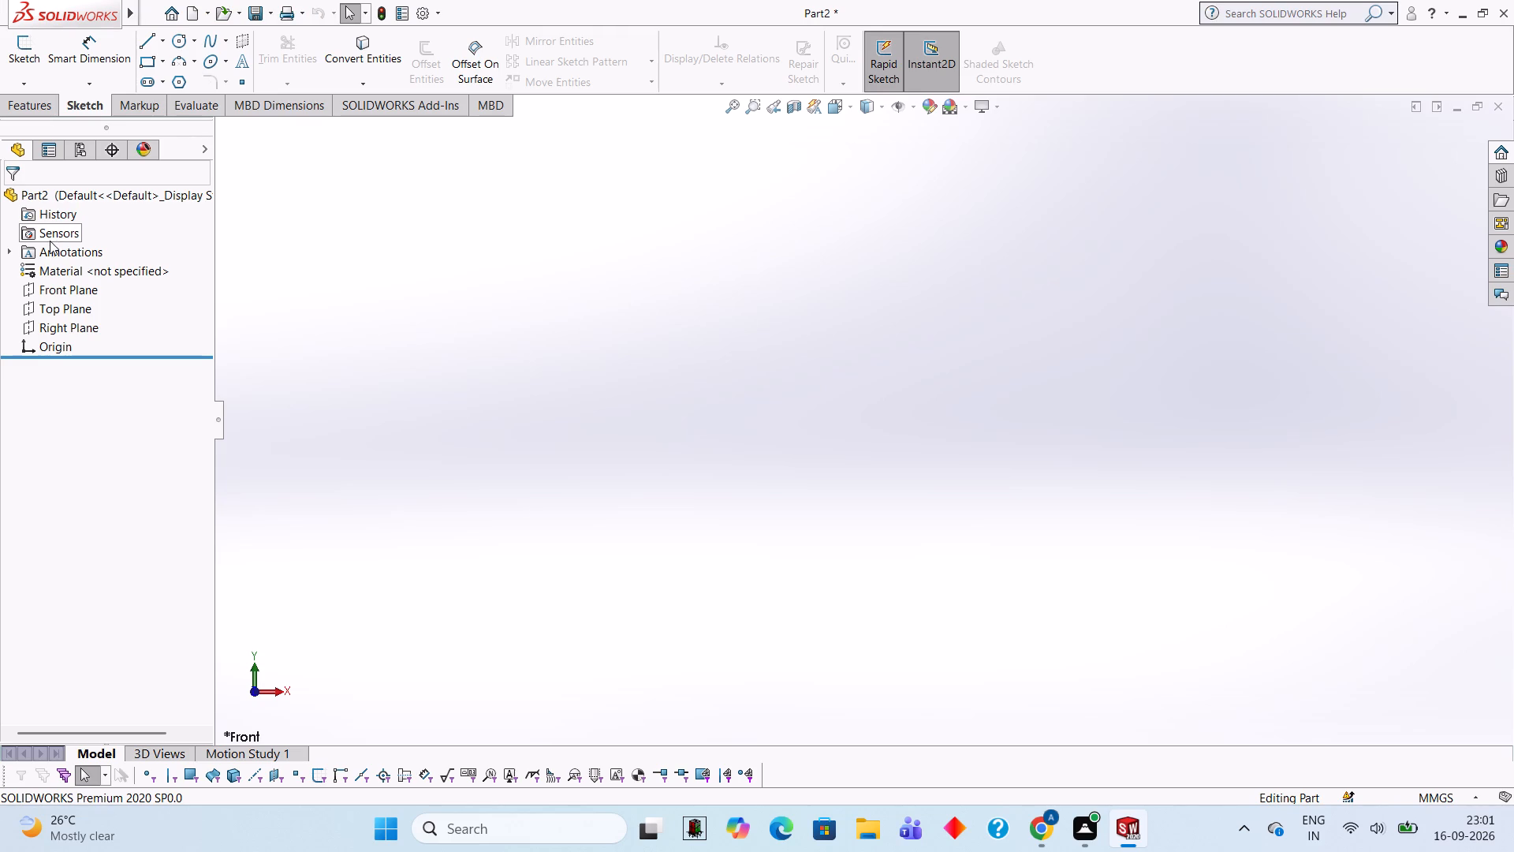
Open a new sketch on the Front Plane.
left_click(70, 293)
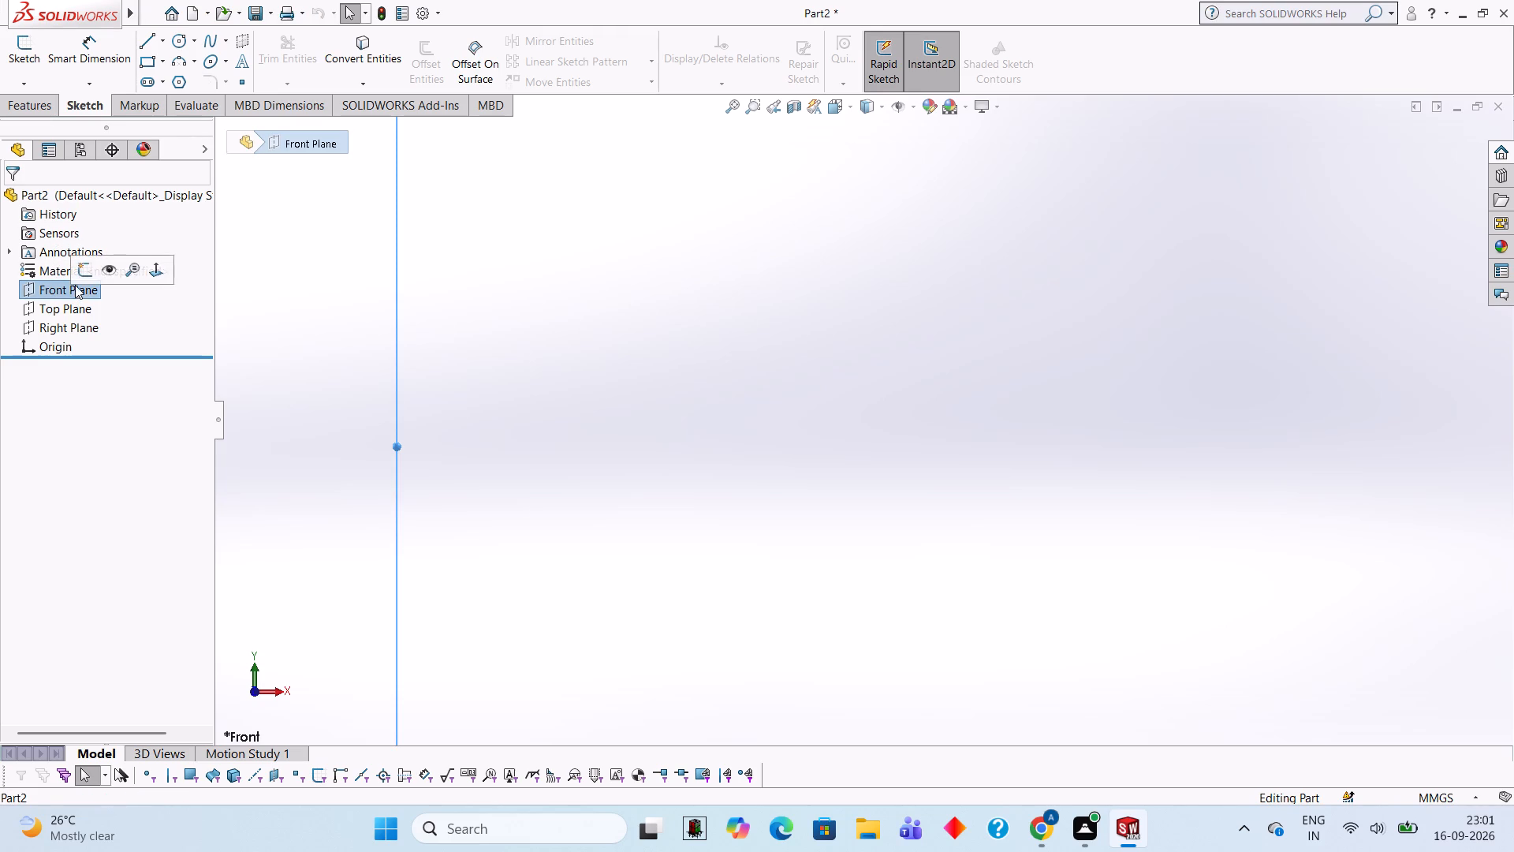
scroll(726, 338, "down", 4)
scroll(727, 338, "up", 14)
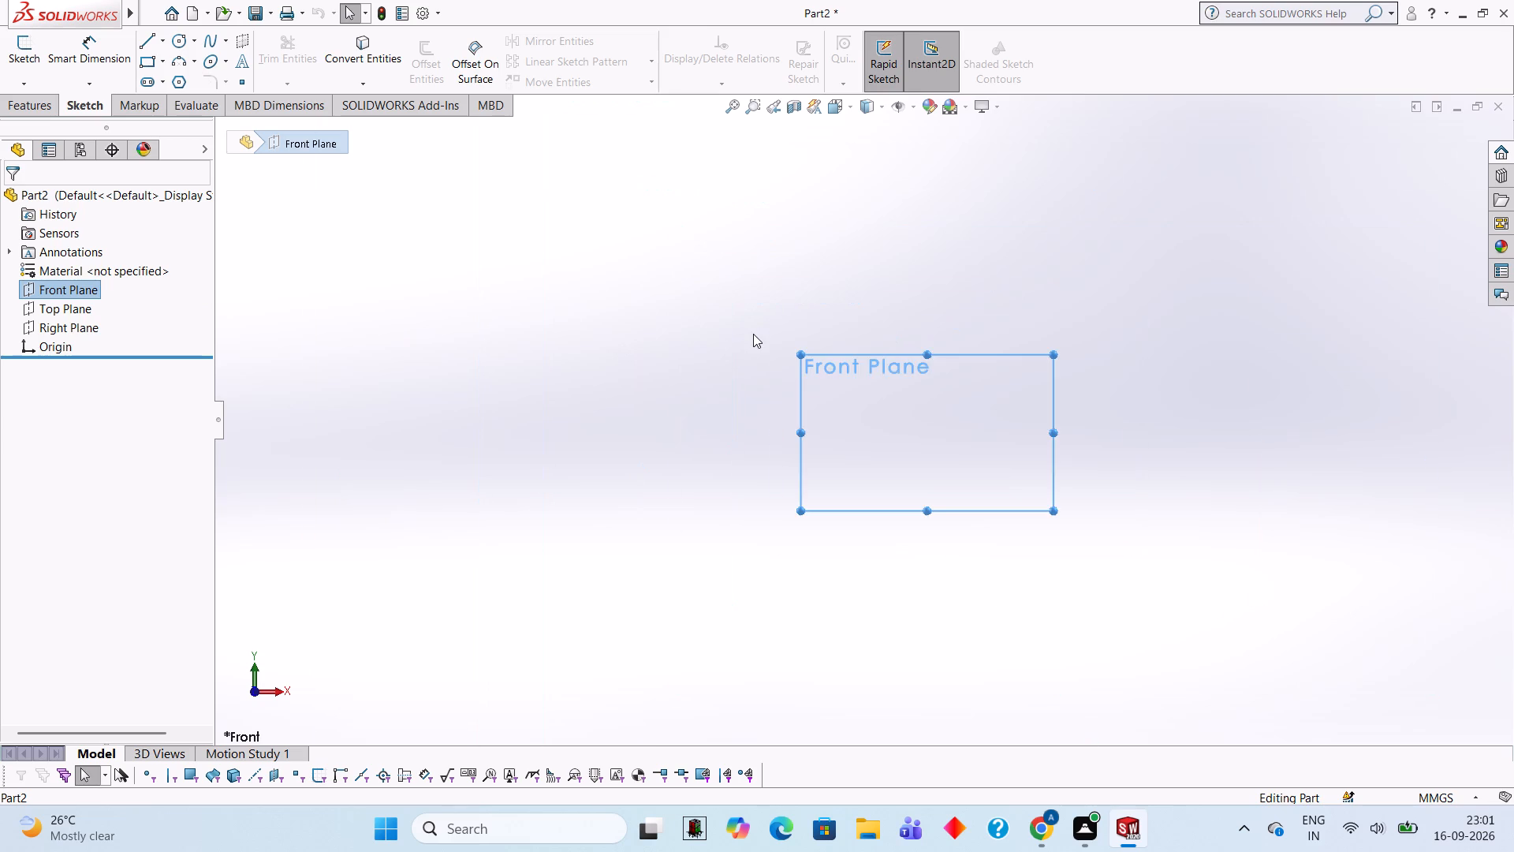
scroll(753, 334, "down", 2)
left_click(876, 467)
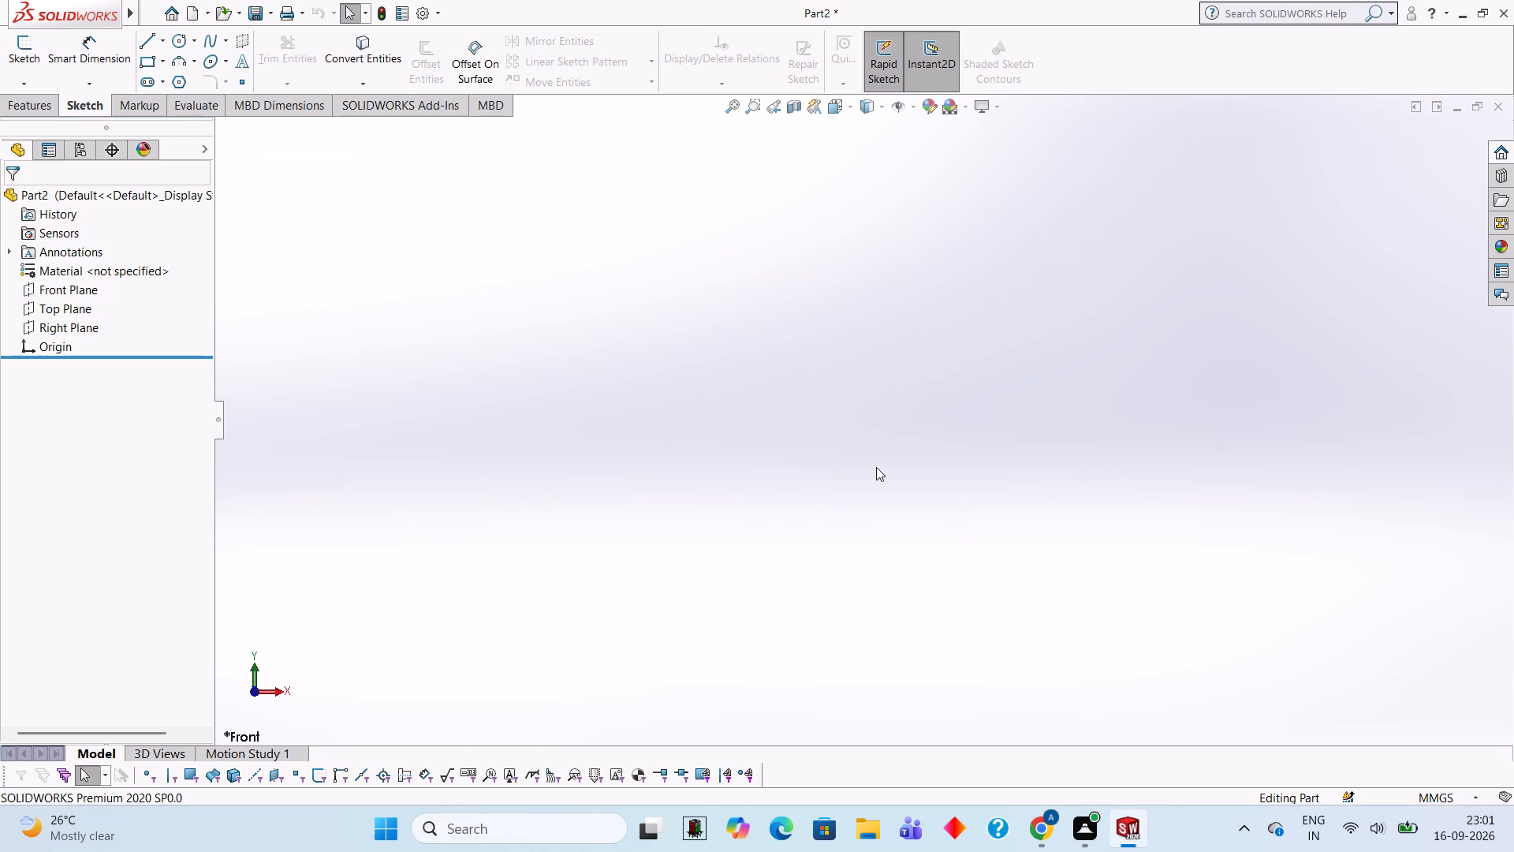
left_click(89, 287)
left_click(101, 264)
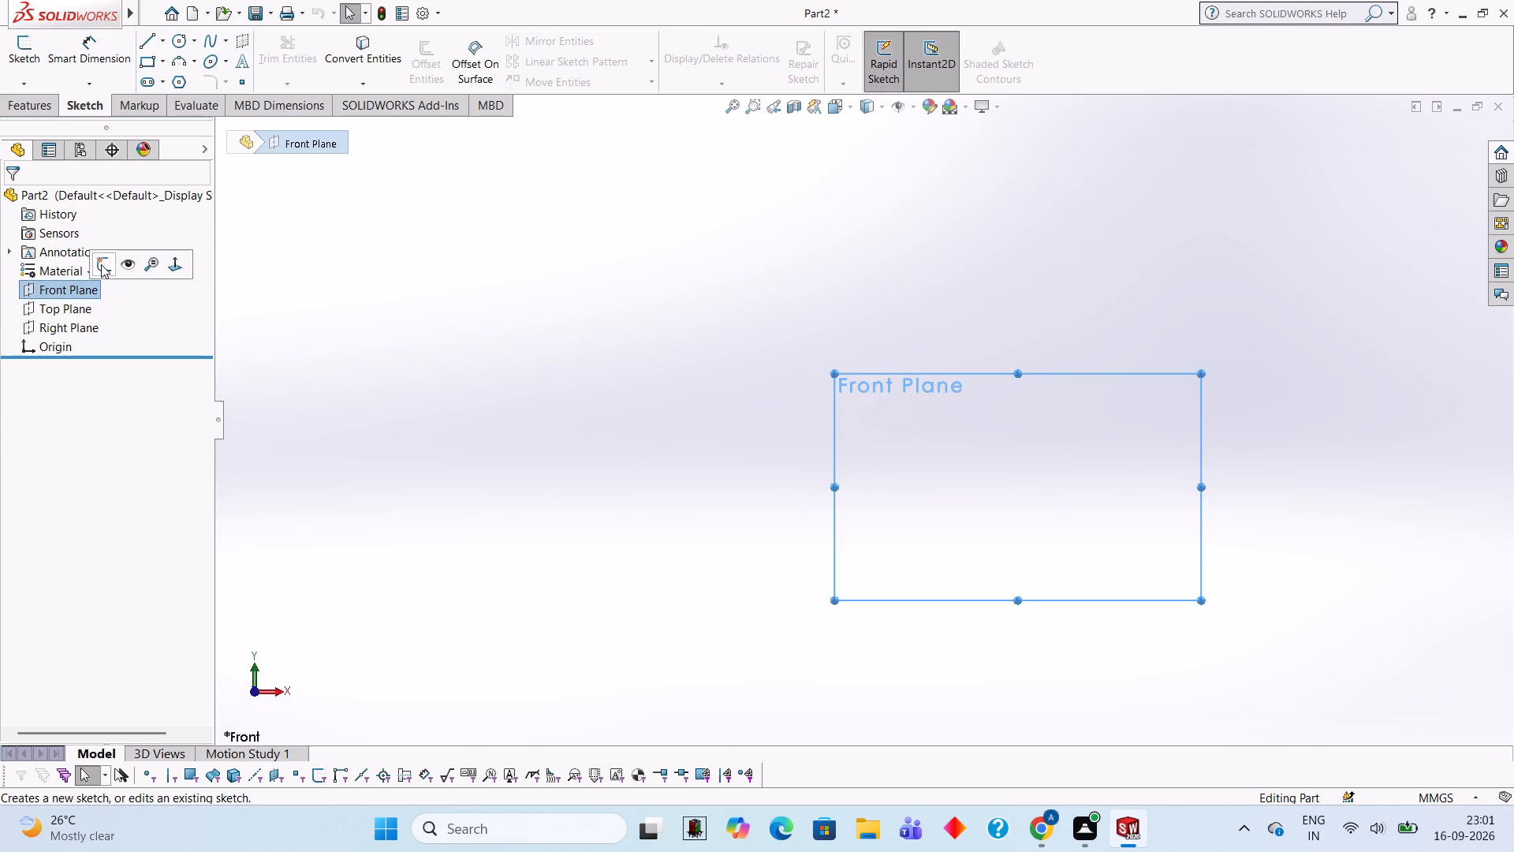
left_click(726, 440)
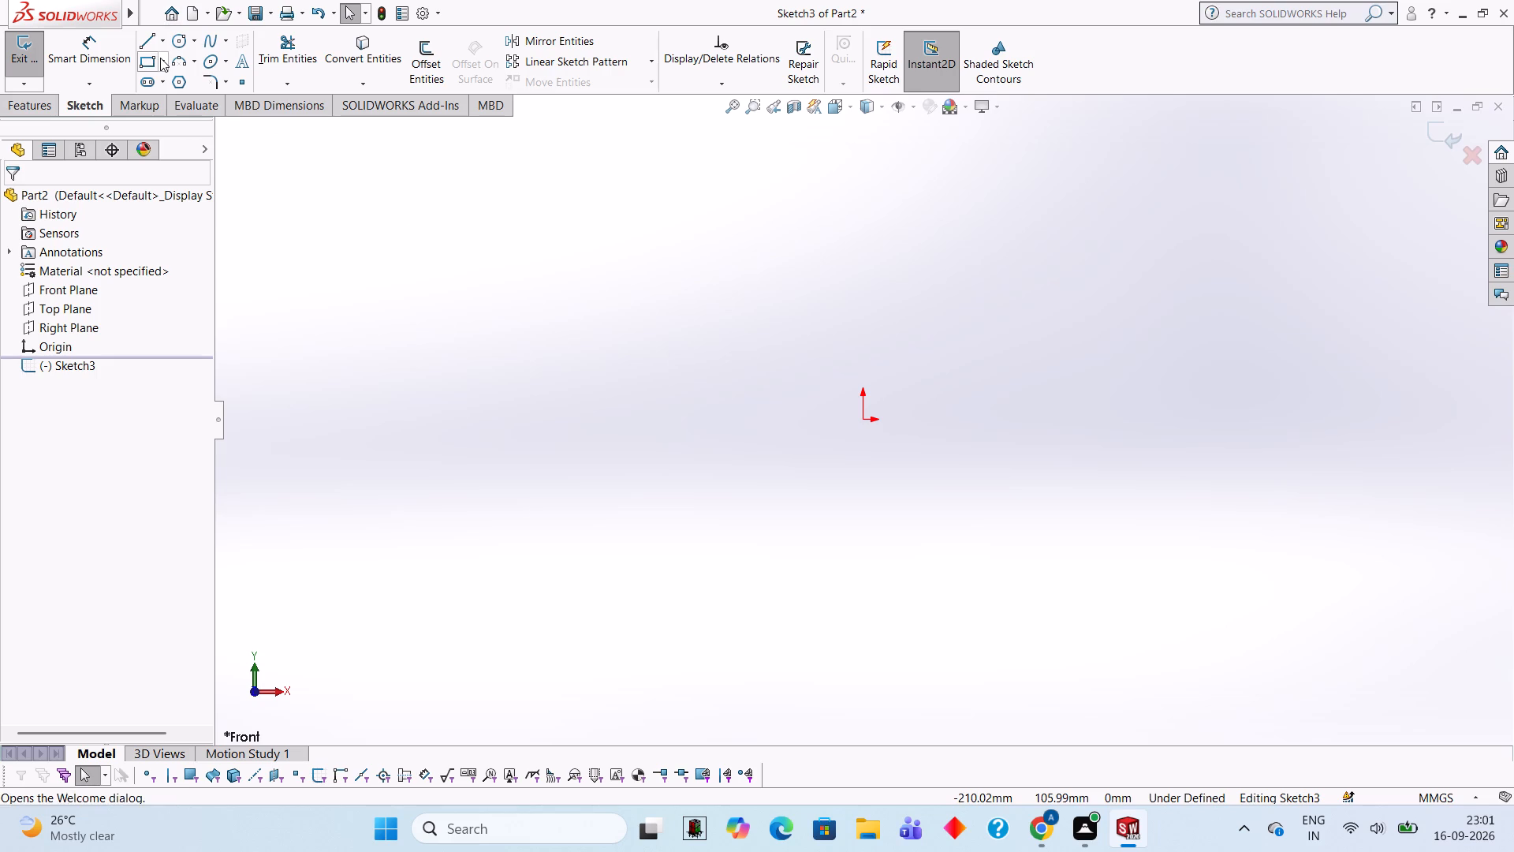
Sketch a closed square of four connected 29 mm lines, with its lower-left corner at the origin.
left_click(144, 30)
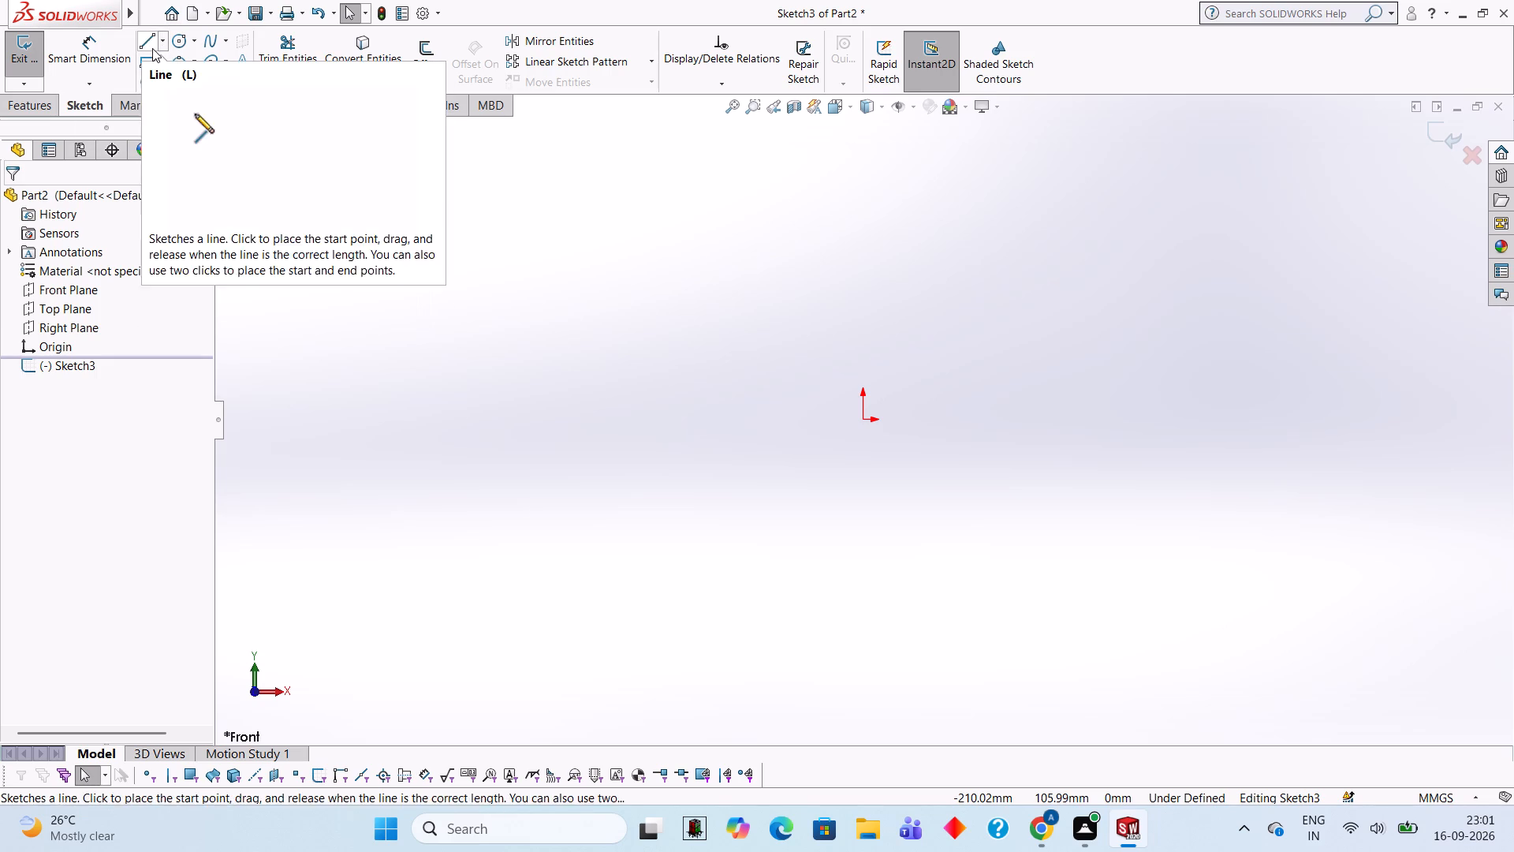
left_click(152, 48)
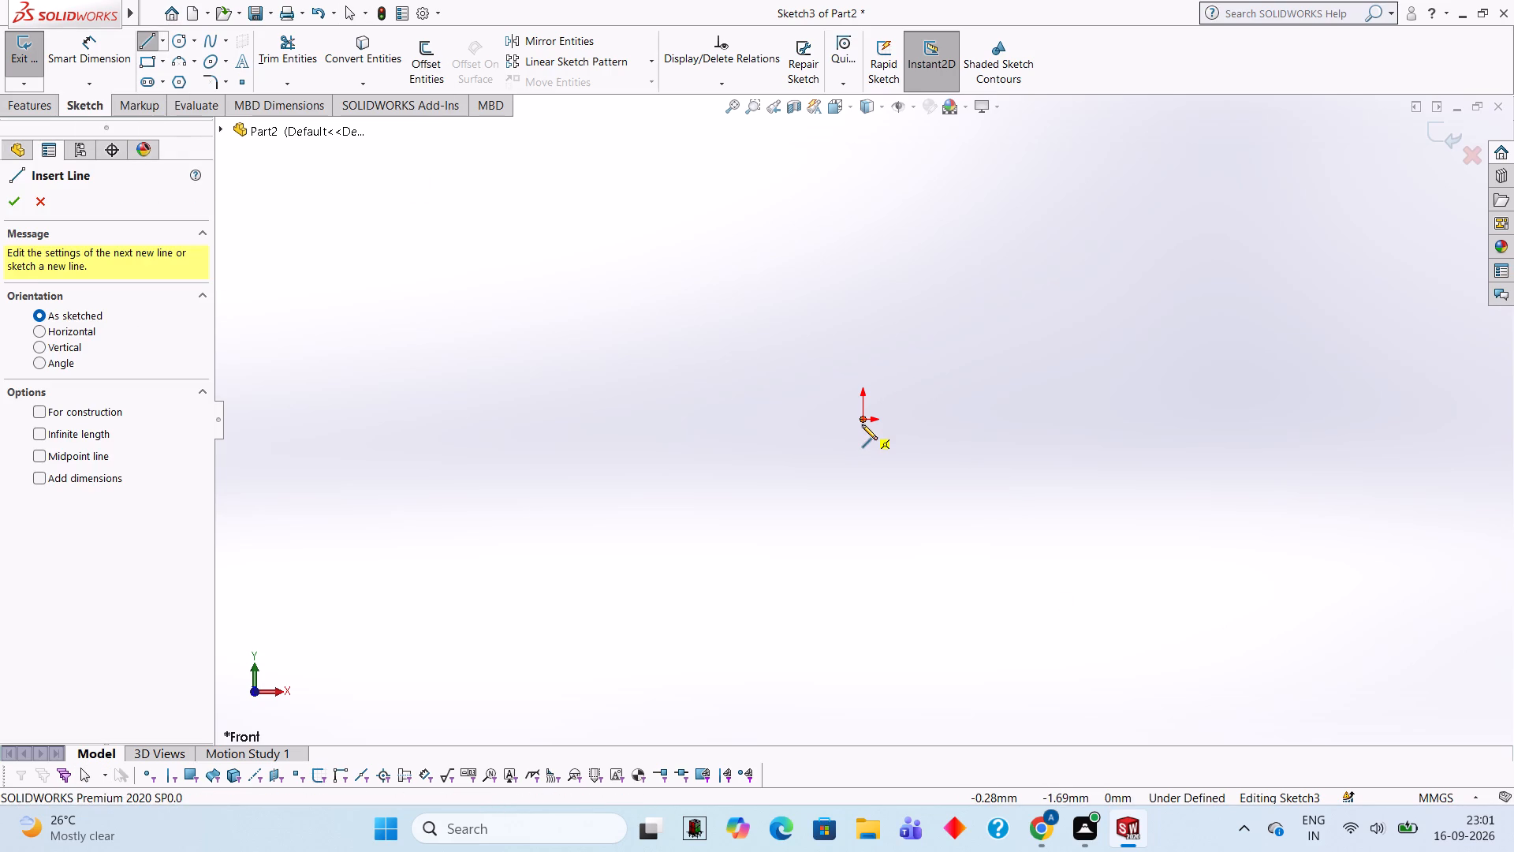
left_click(862, 424)
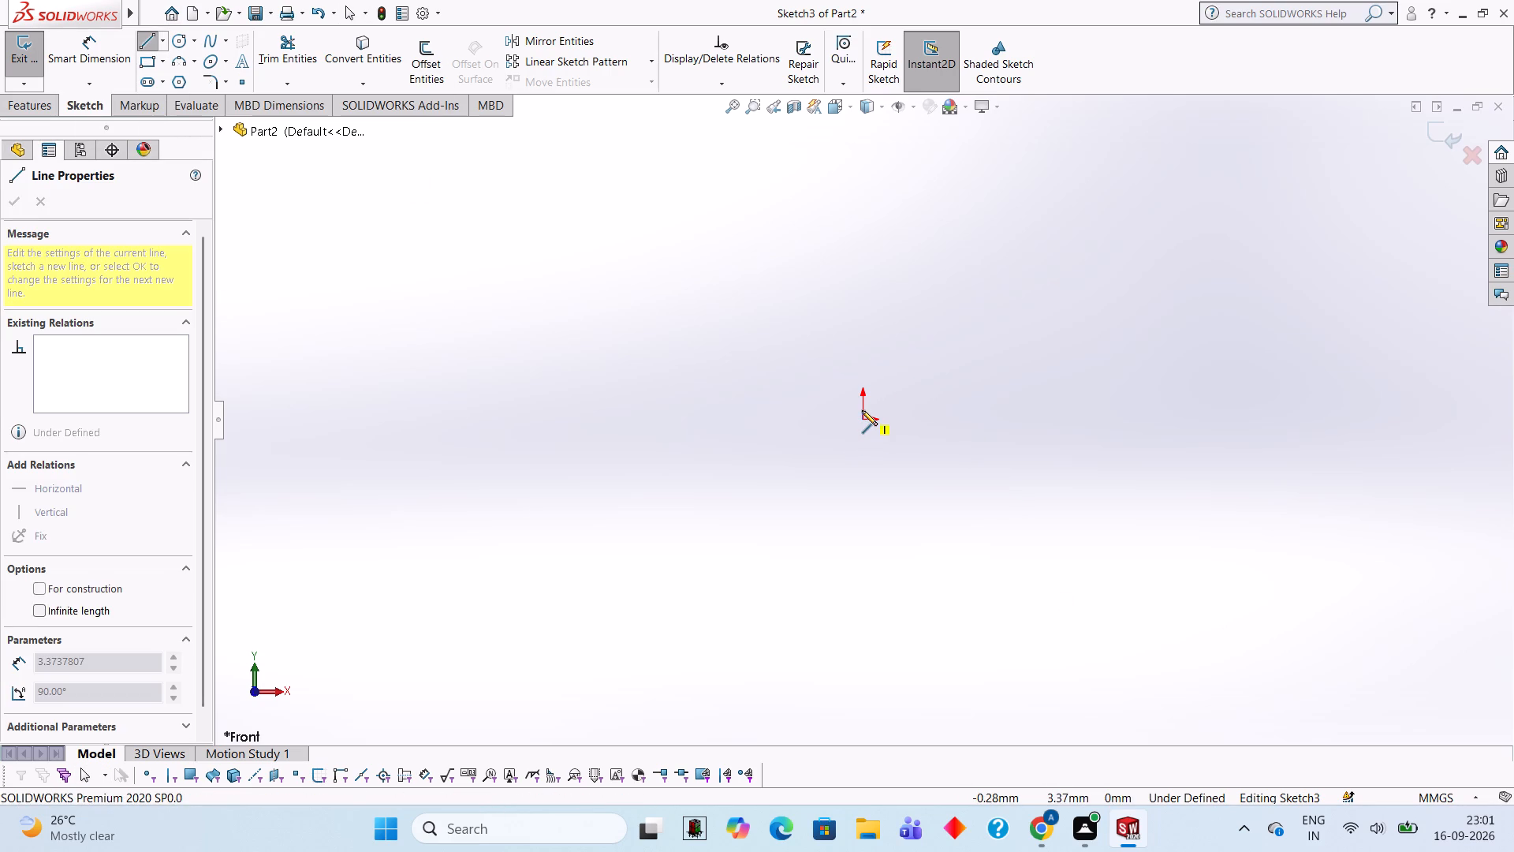
left_click(862, 416)
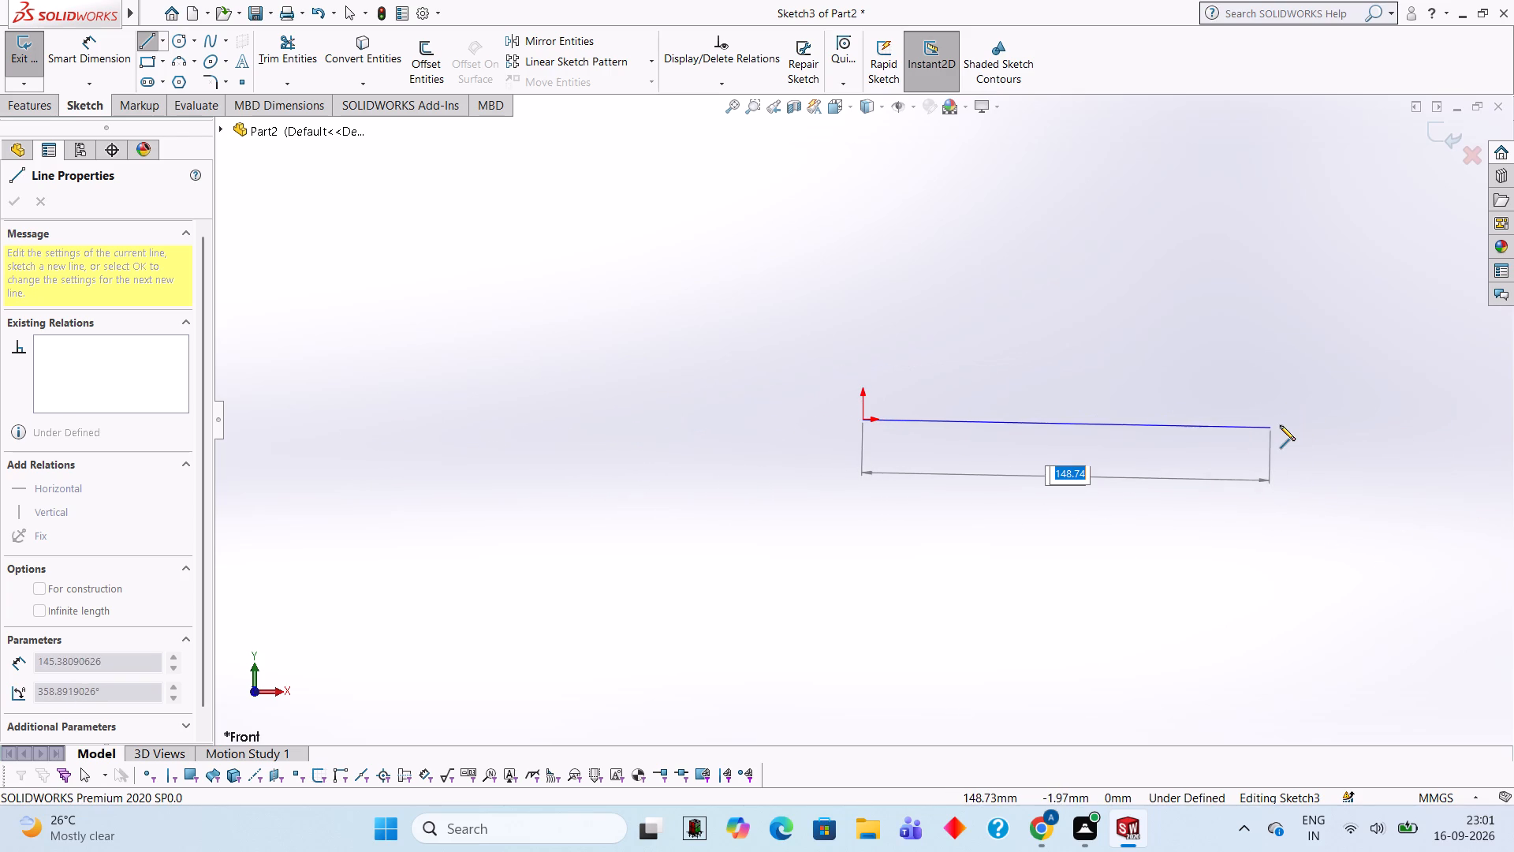
type("29")
key("Return")
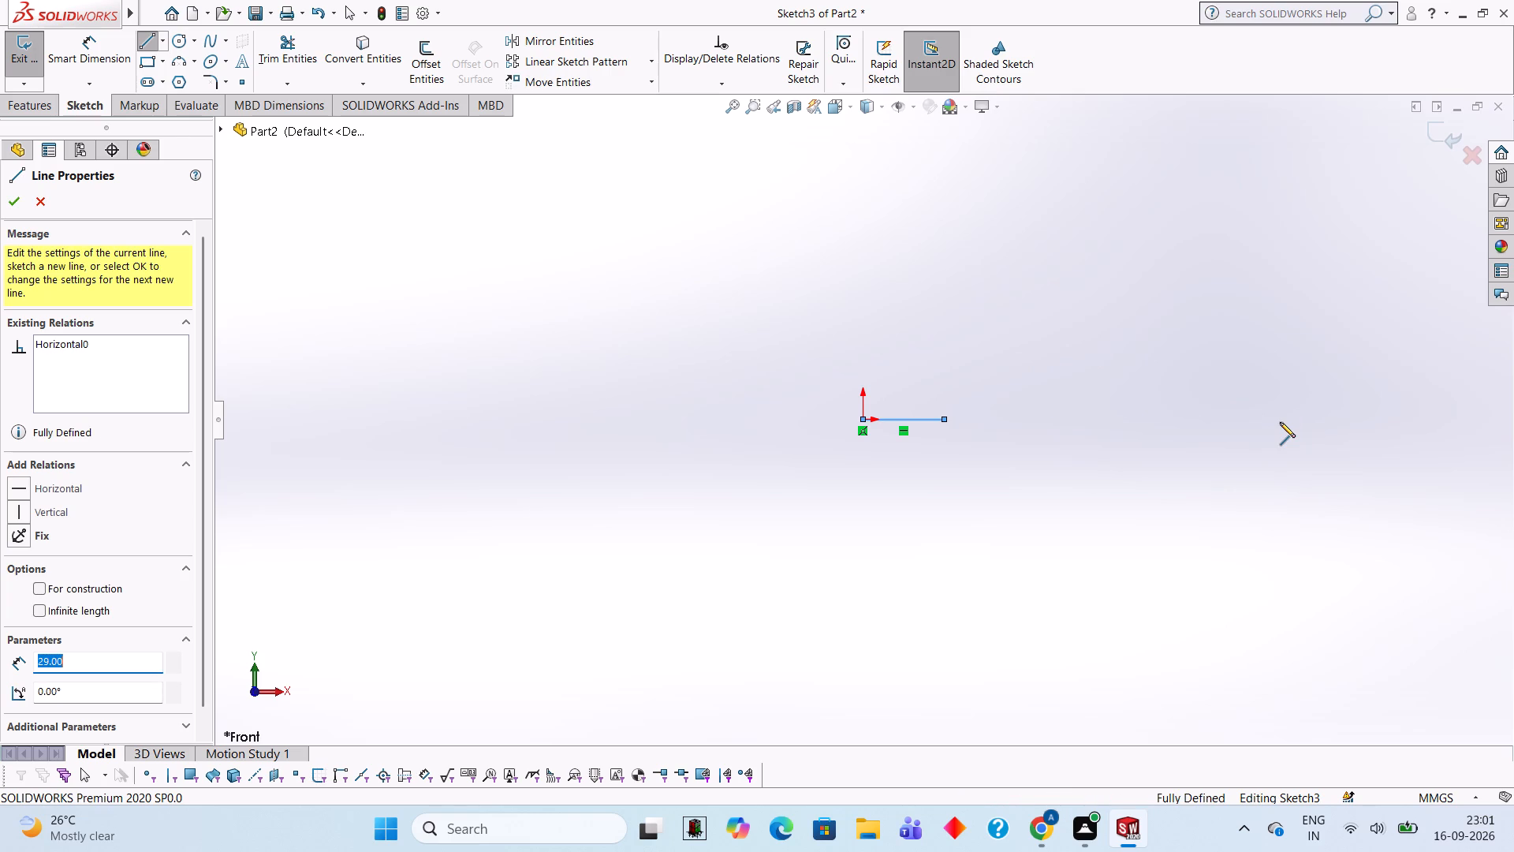
scroll(1002, 375, "down", 5)
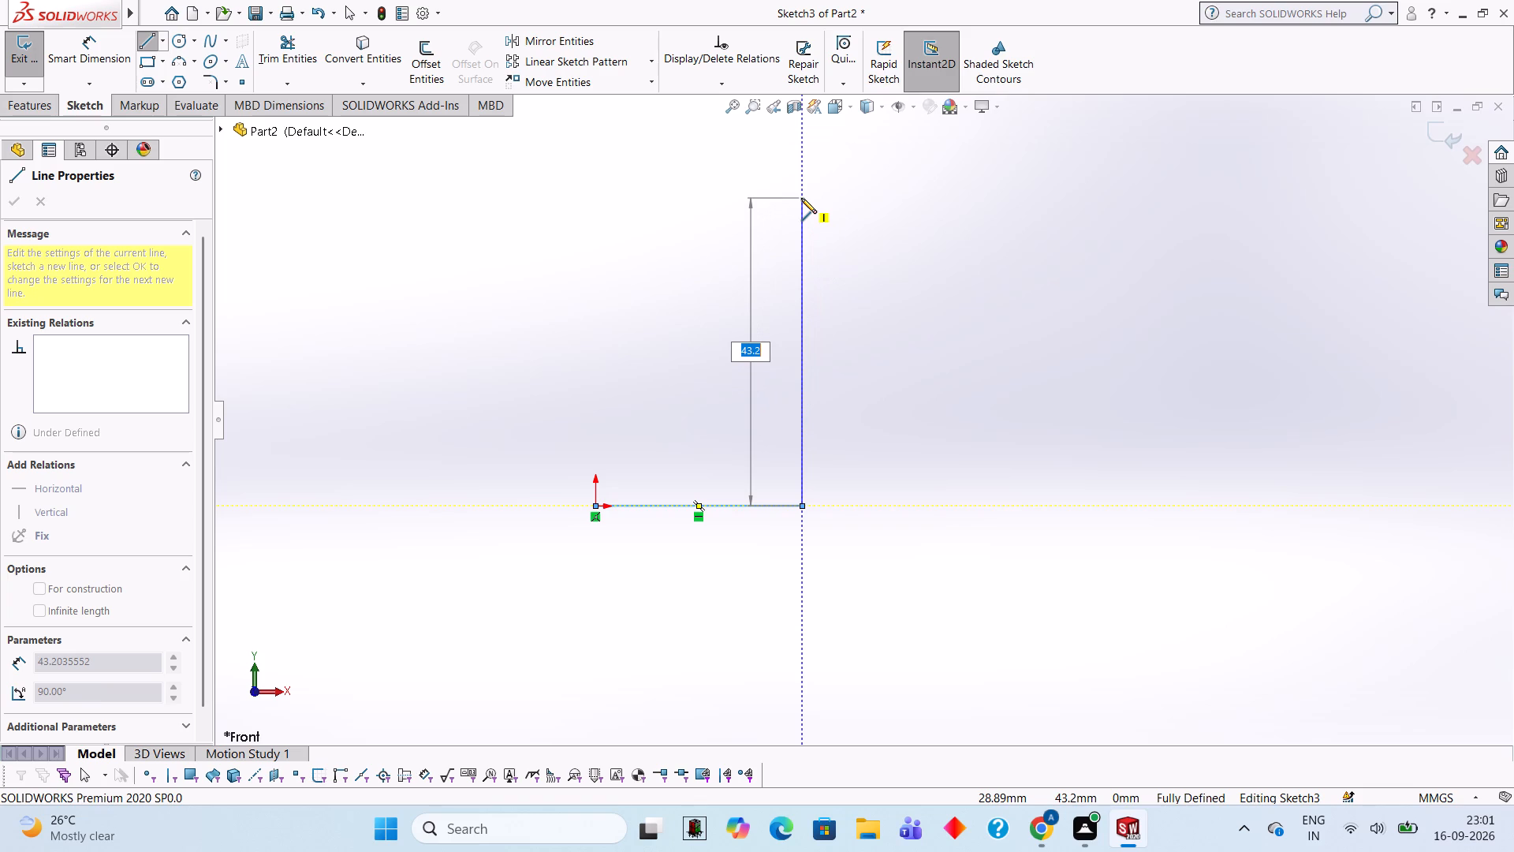
type("29")
key("Return")
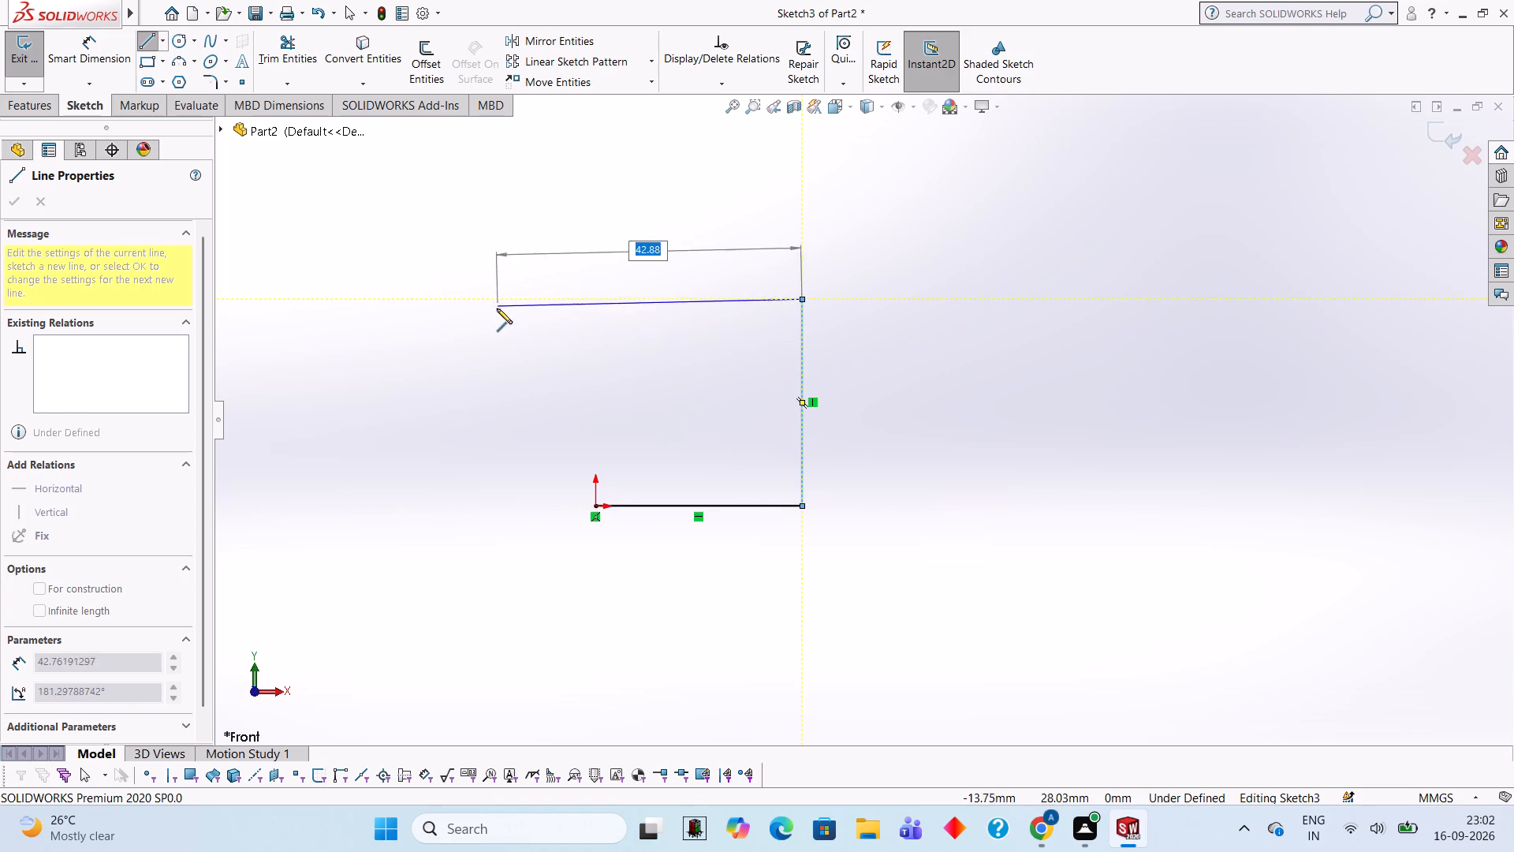
type("29")
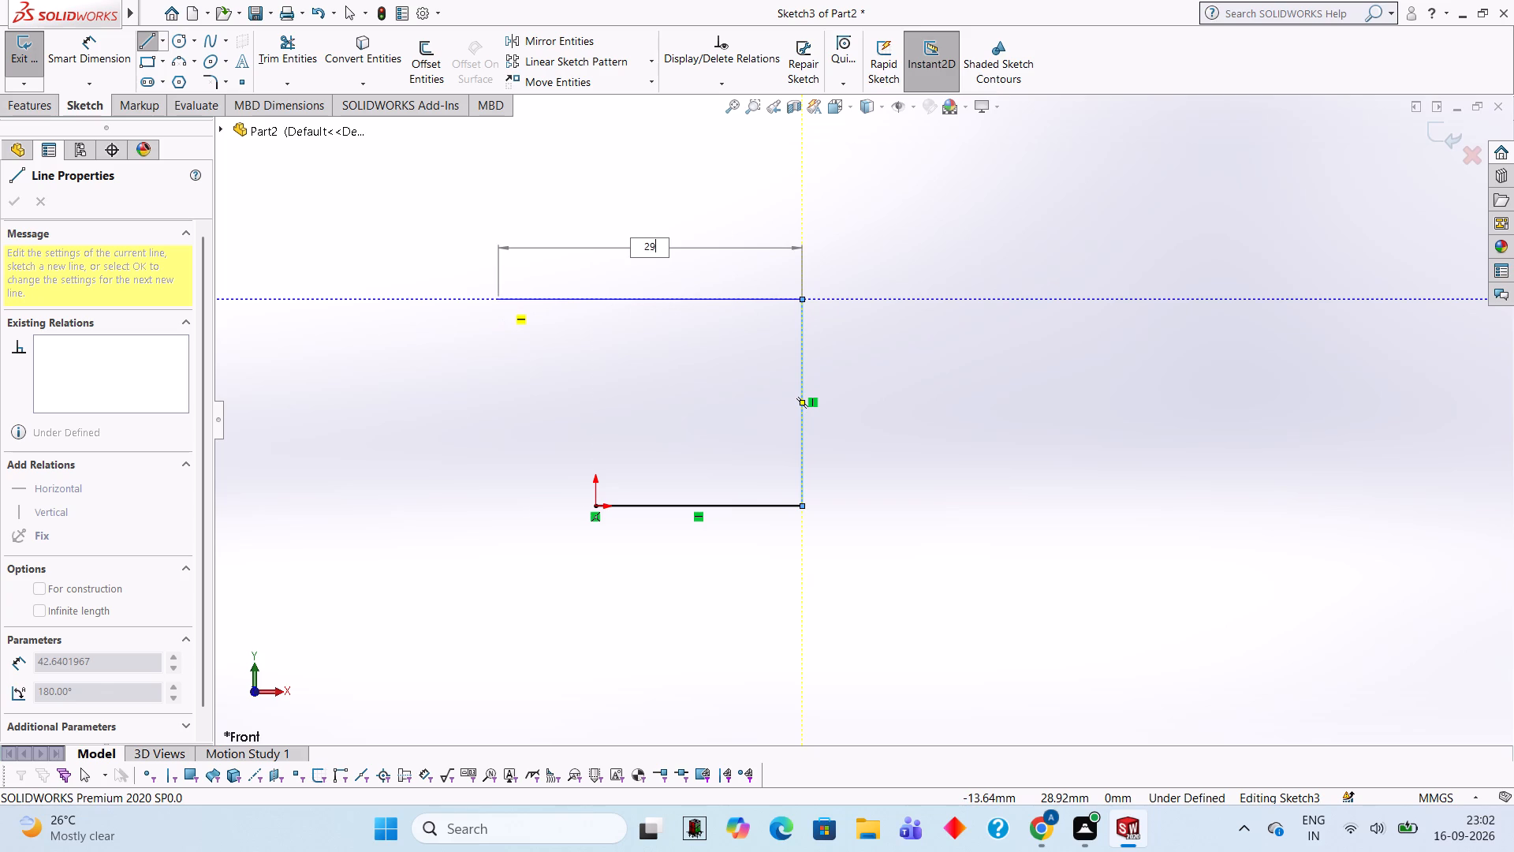
key("Return")
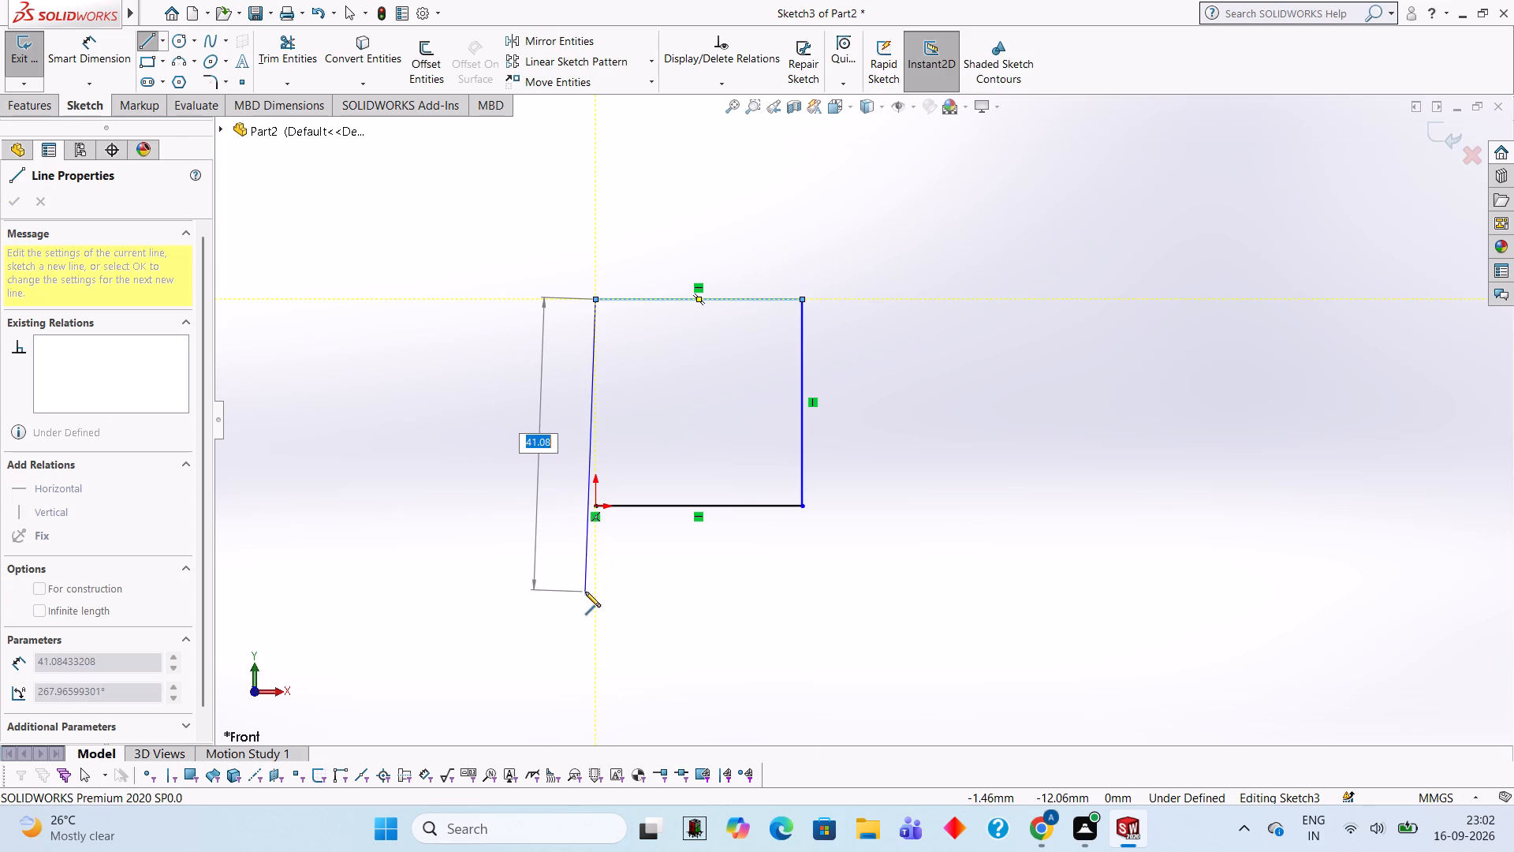
type("29")
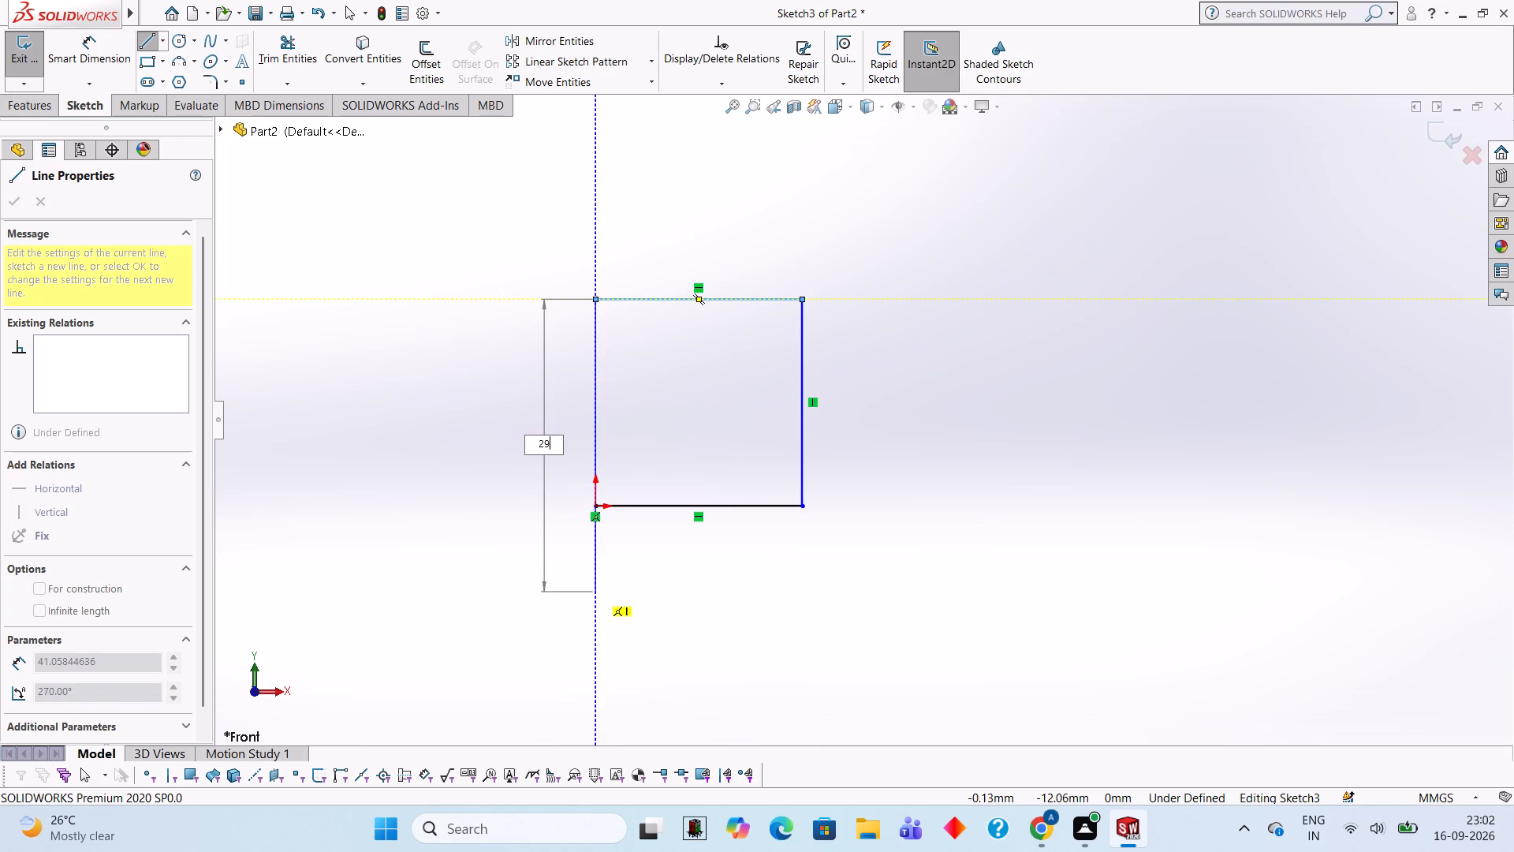
key("Return")
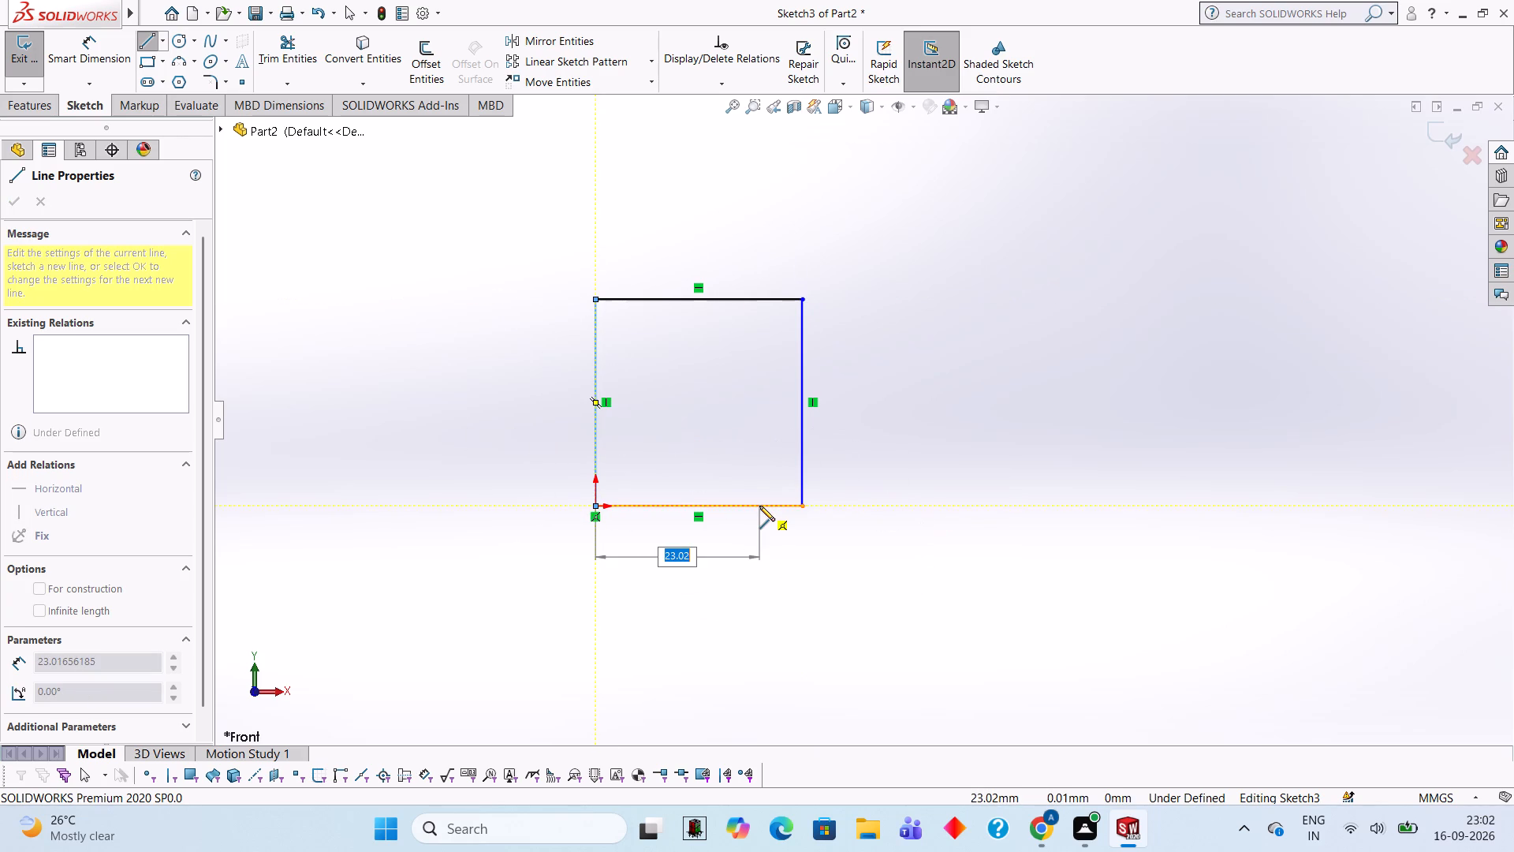
key("Escape")
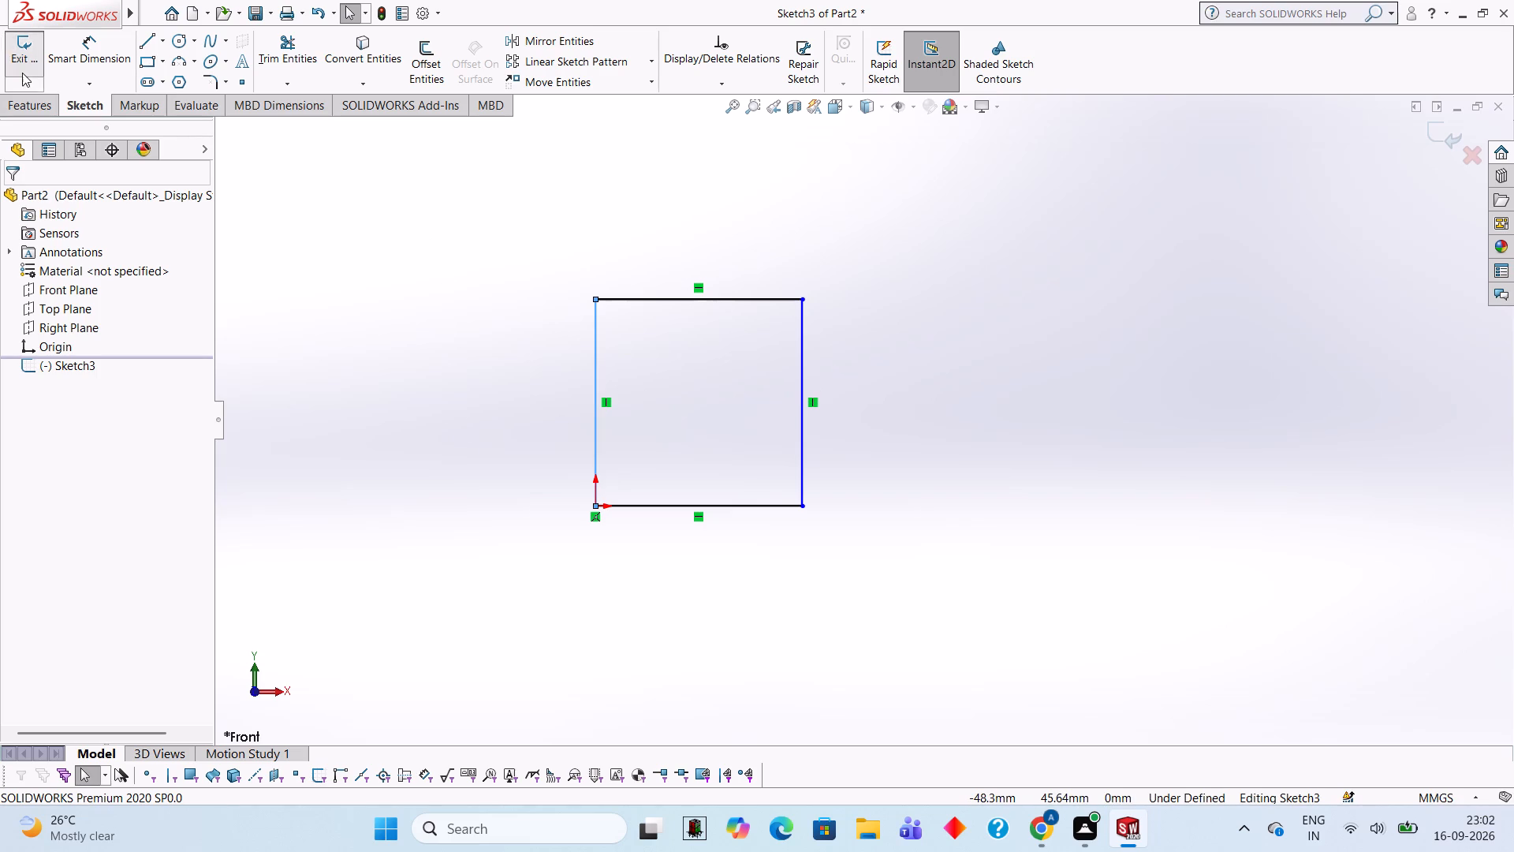
Extrude the square sketch as a blind boss with a depth of 8 mm.
left_click(48, 104)
left_click(54, 76)
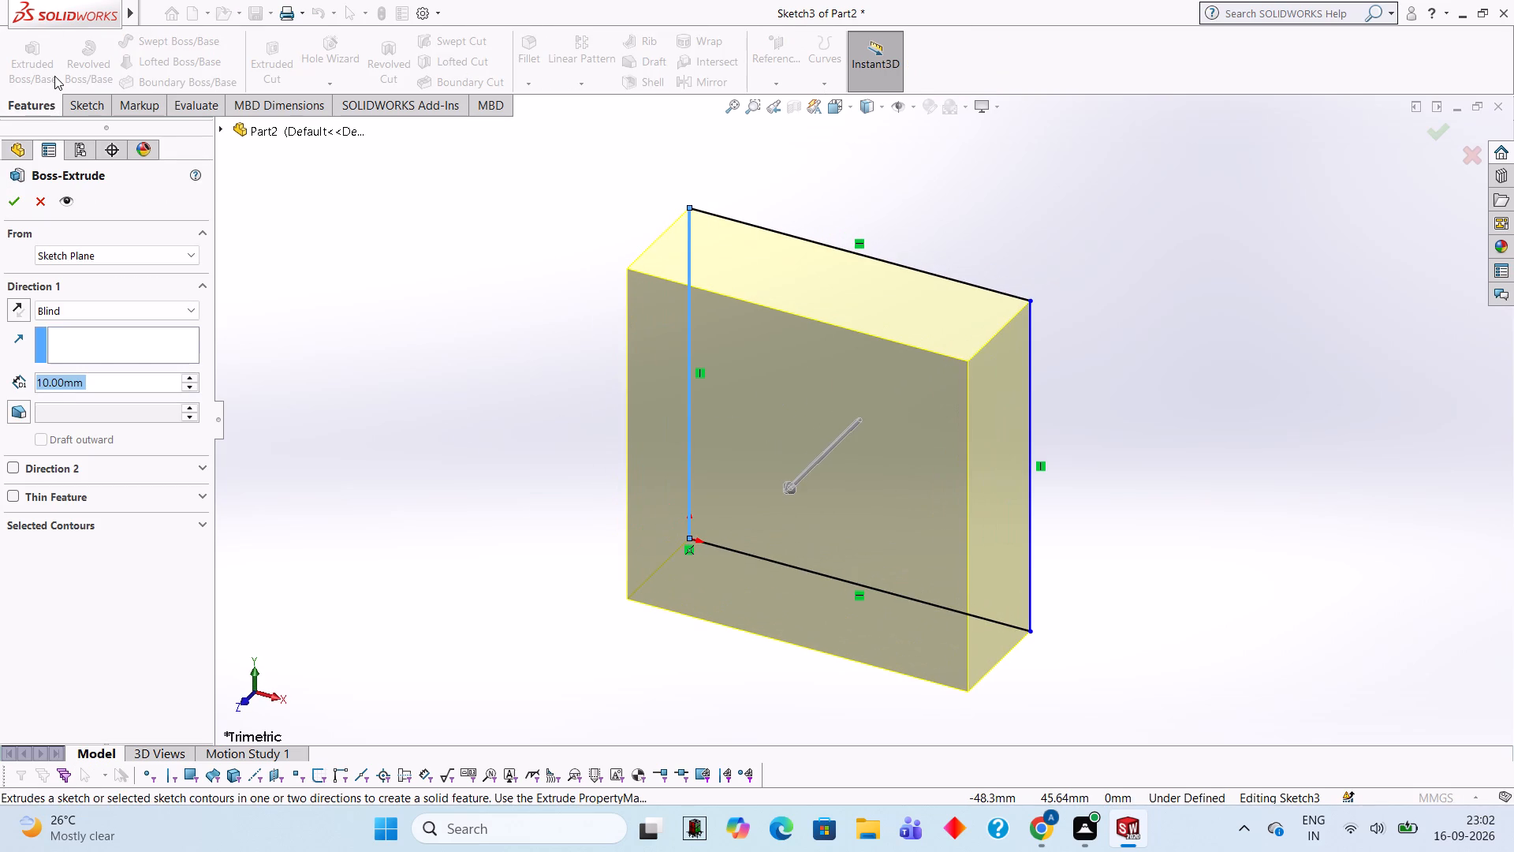
key("8")
key("Return")
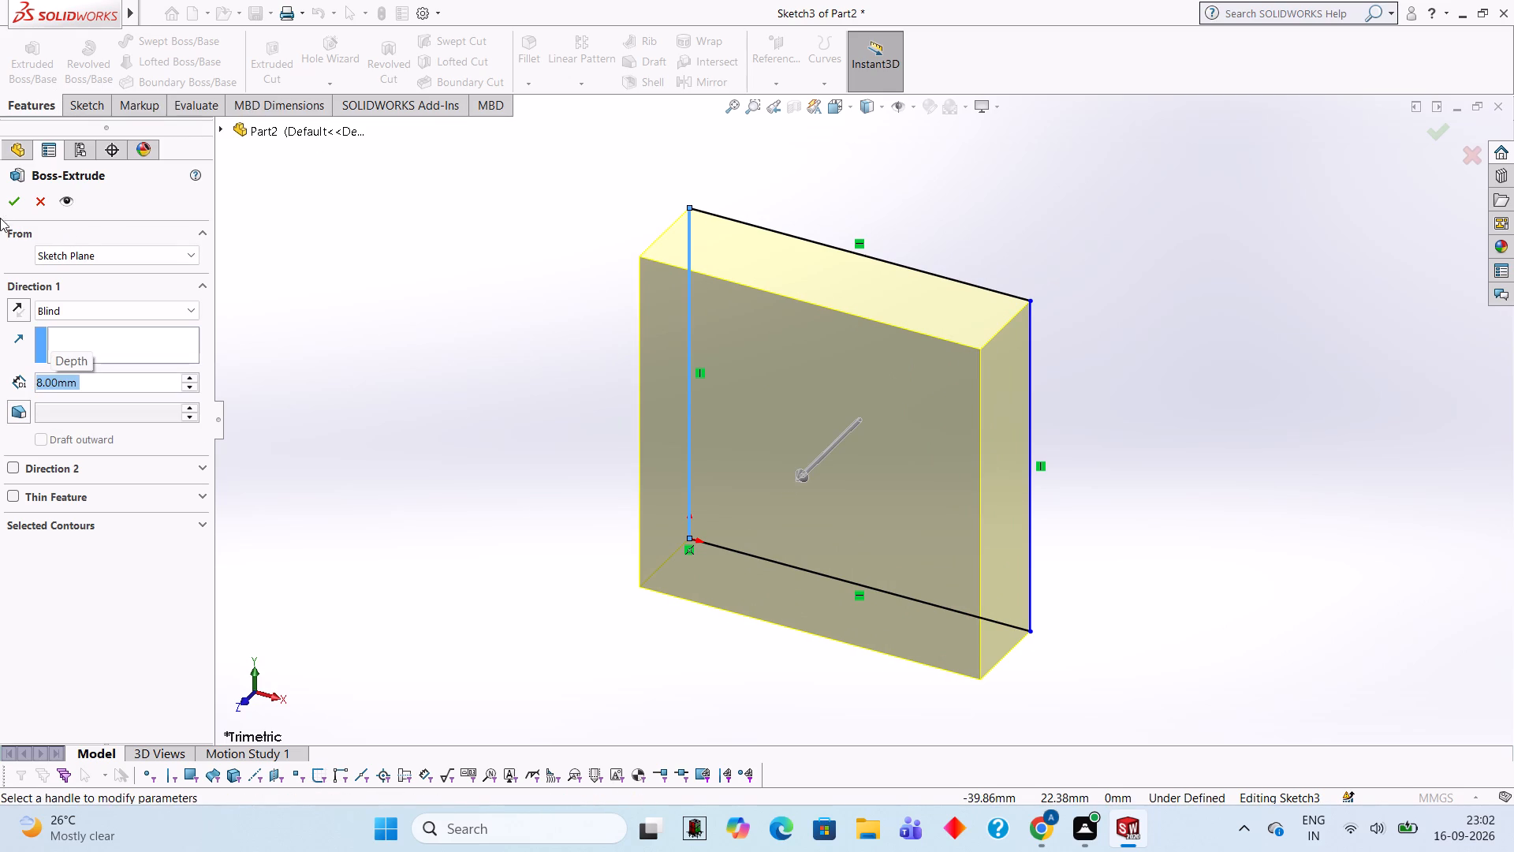
left_click(13, 196)
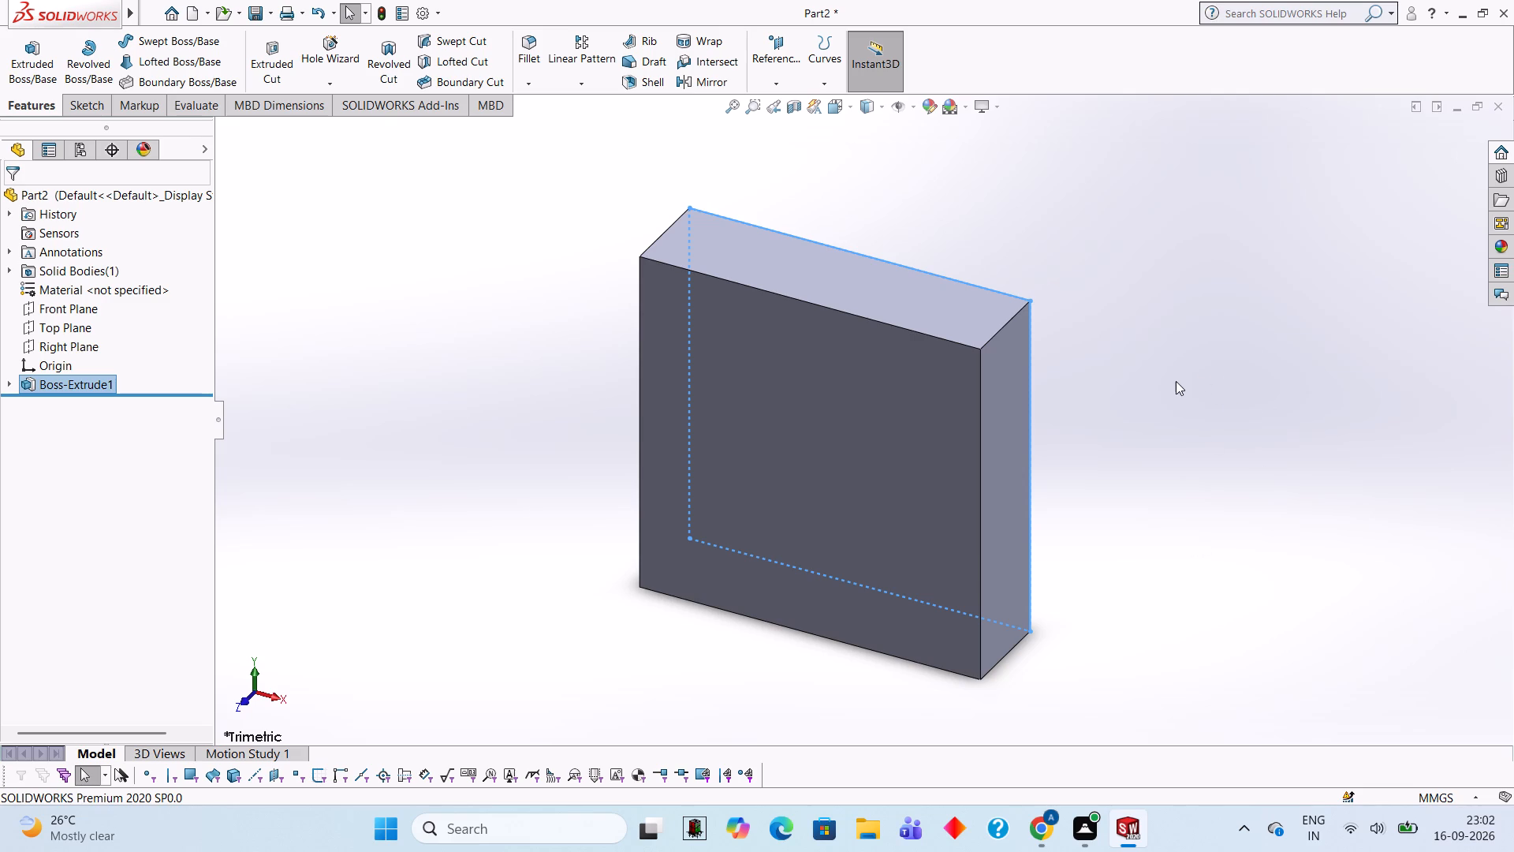
key("Escape")
key("Escape")
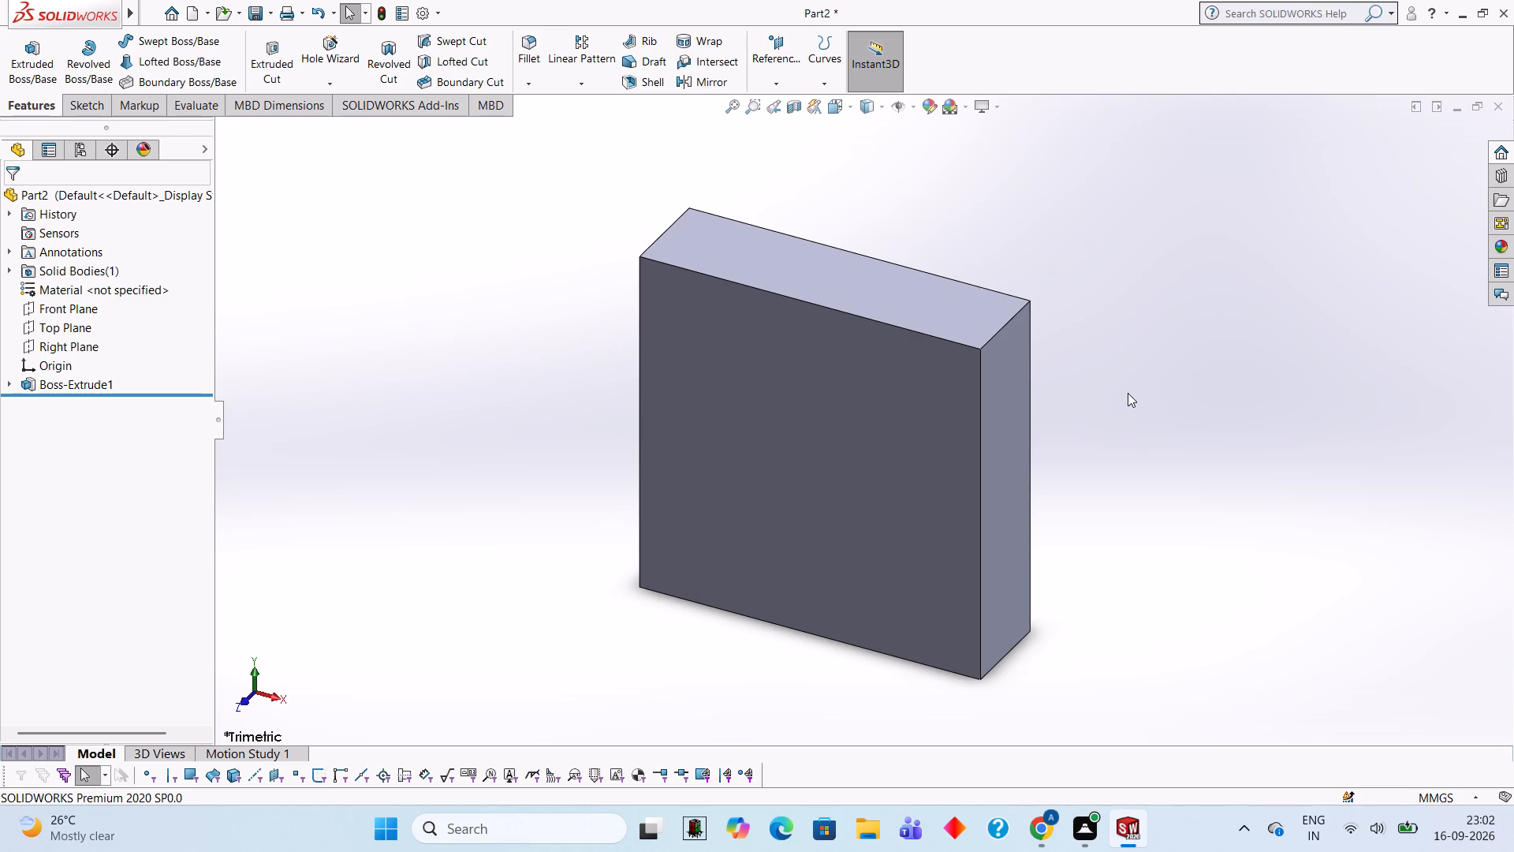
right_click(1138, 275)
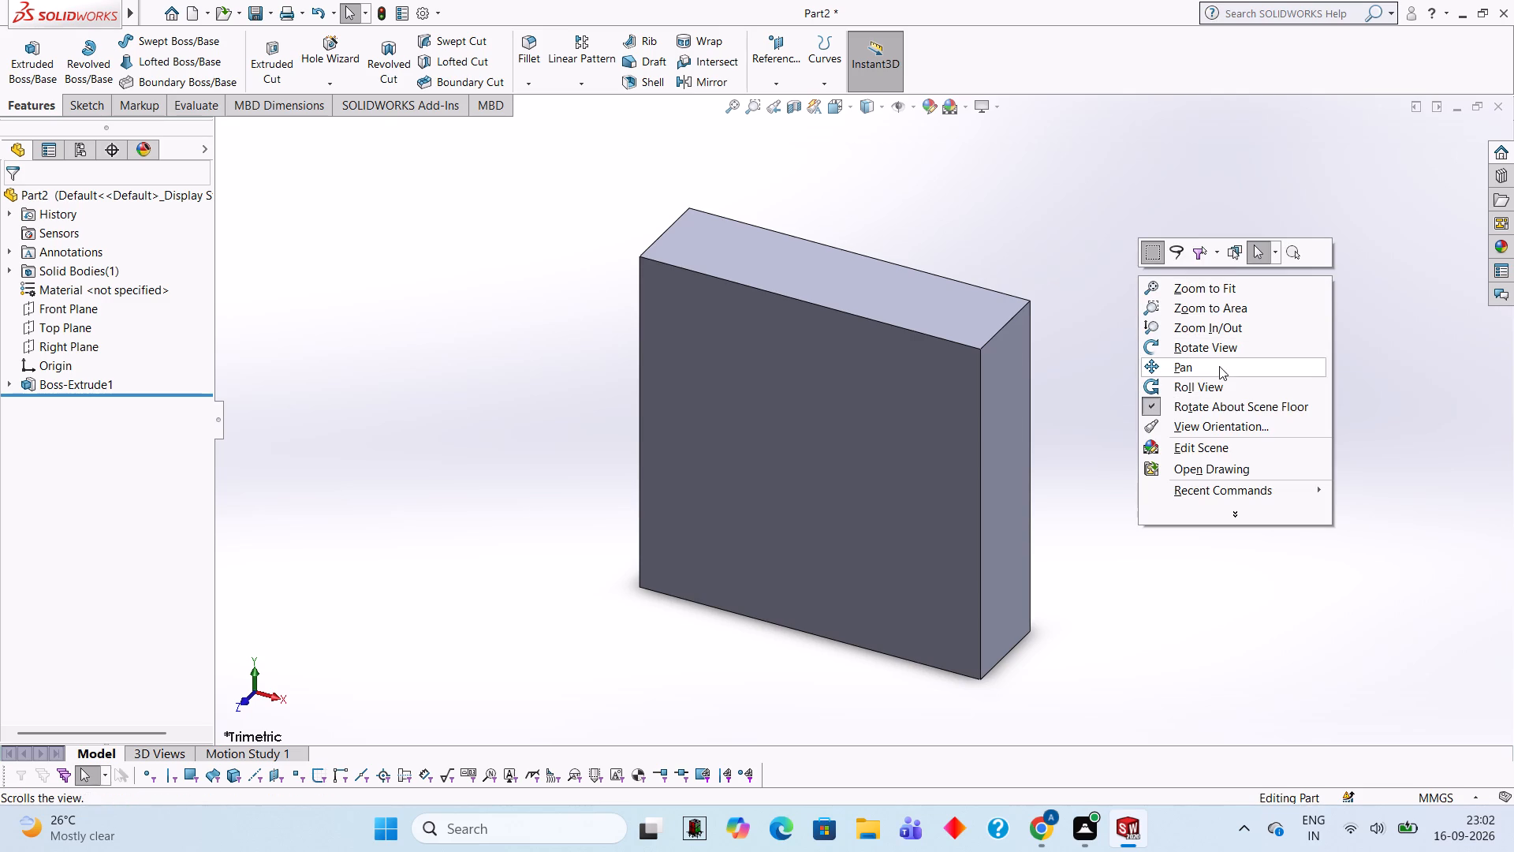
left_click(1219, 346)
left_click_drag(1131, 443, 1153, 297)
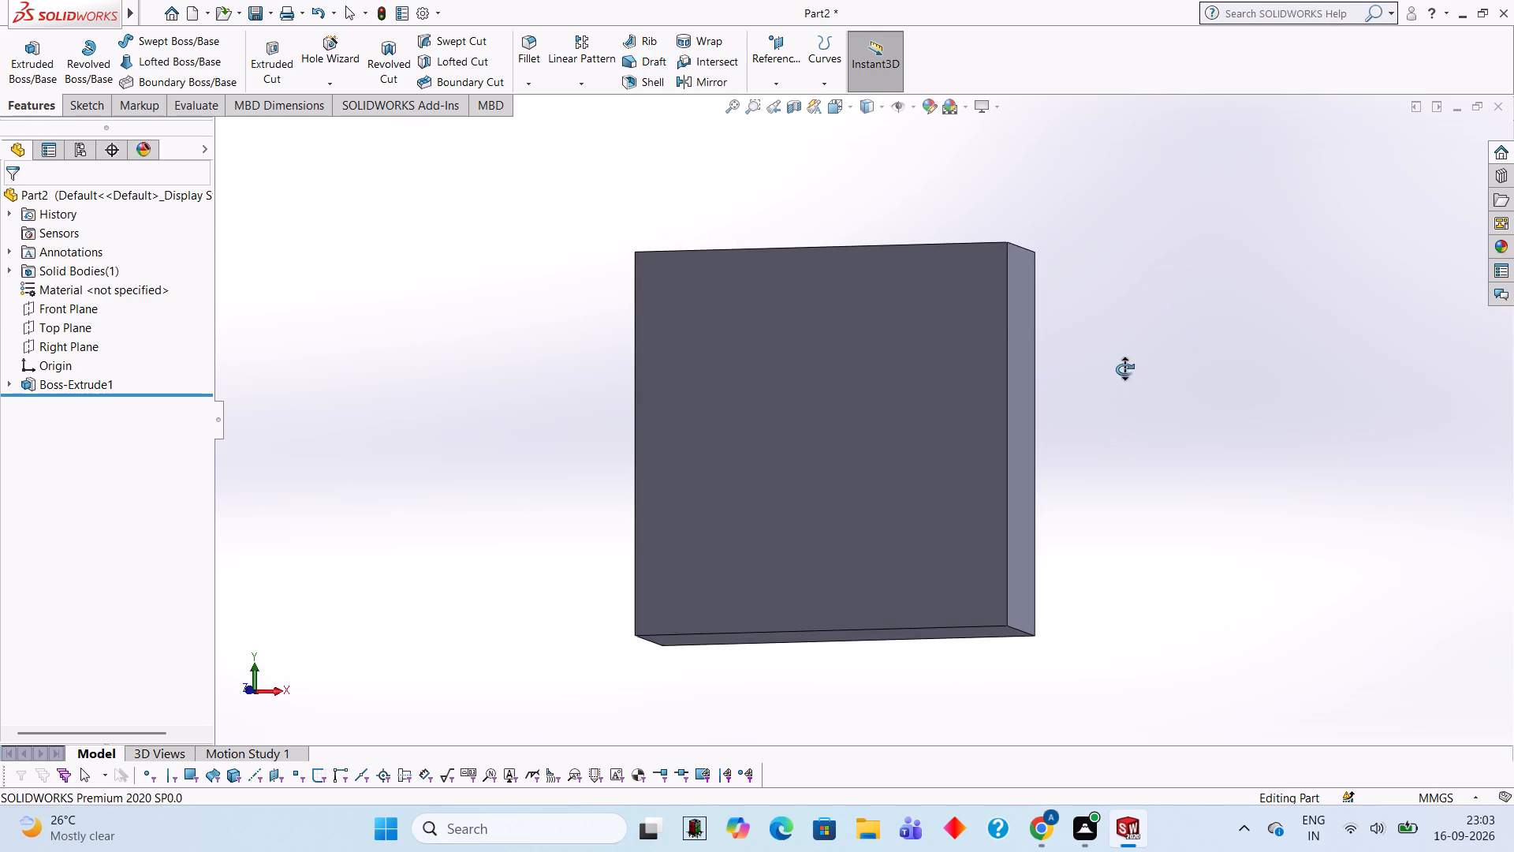
Open a new sketch on the block's square front face, opposite the Front Plane, and orient the view normal to it.
left_click_drag(1120, 373, 1190, 163)
left_click_drag(1117, 405, 1028, 276)
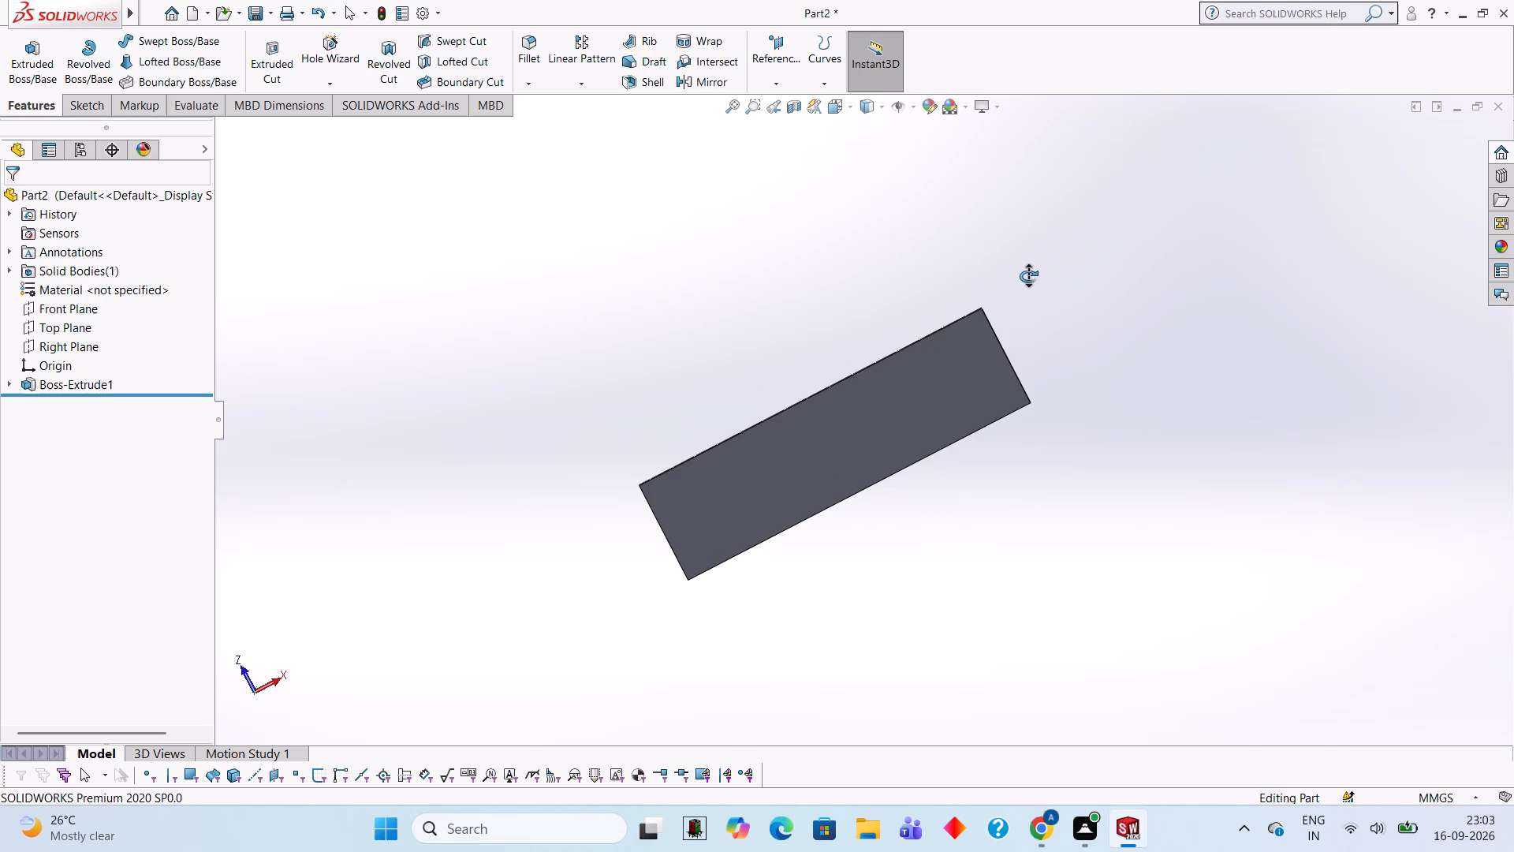
left_click_drag(1028, 276, 1070, 372)
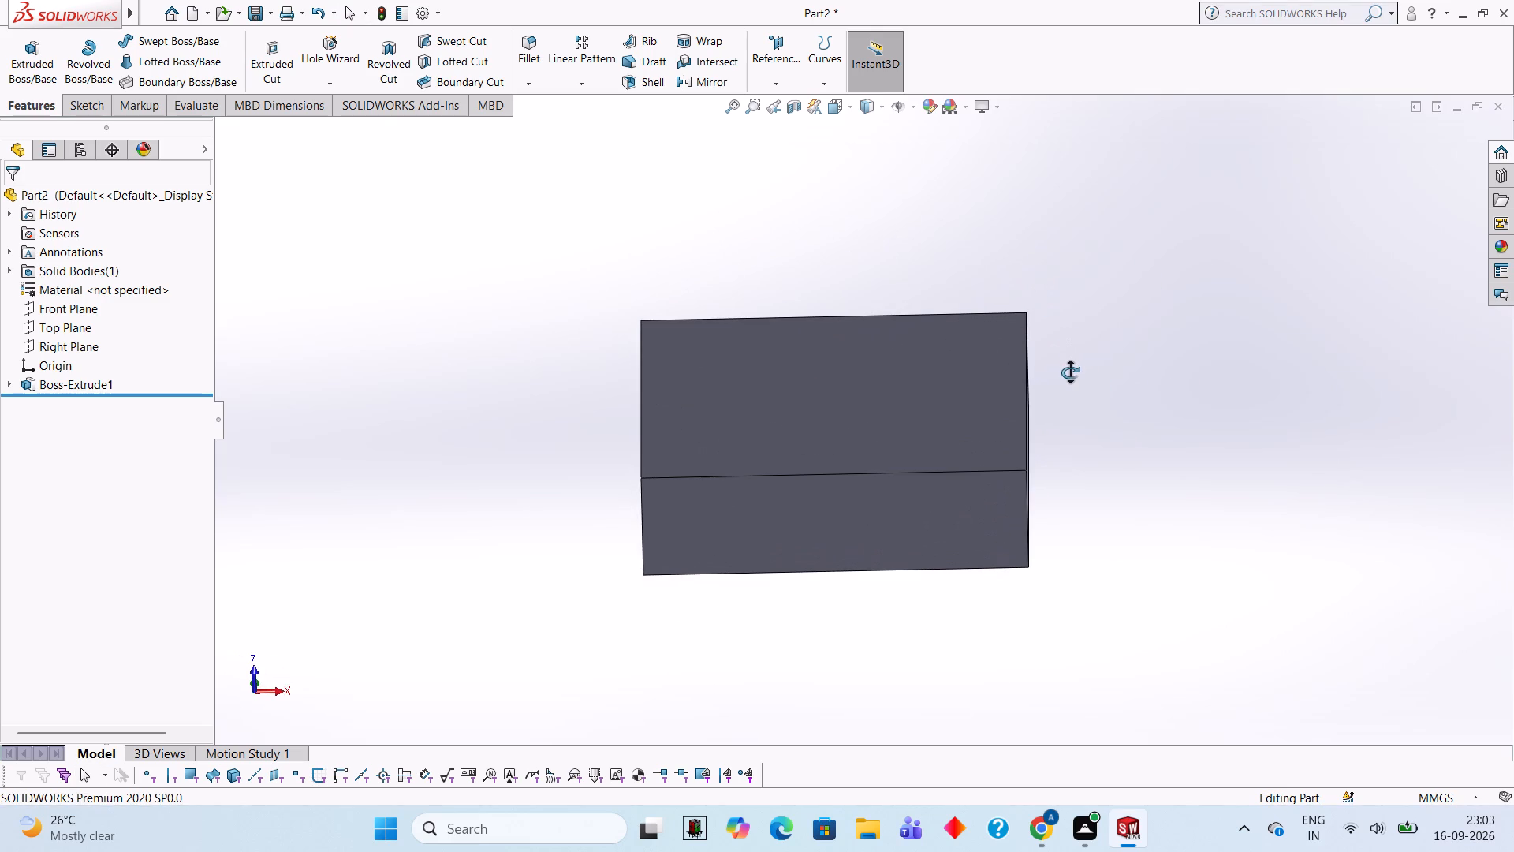
left_click_drag(1070, 372, 1076, 337)
left_click_drag(1076, 337, 1068, 566)
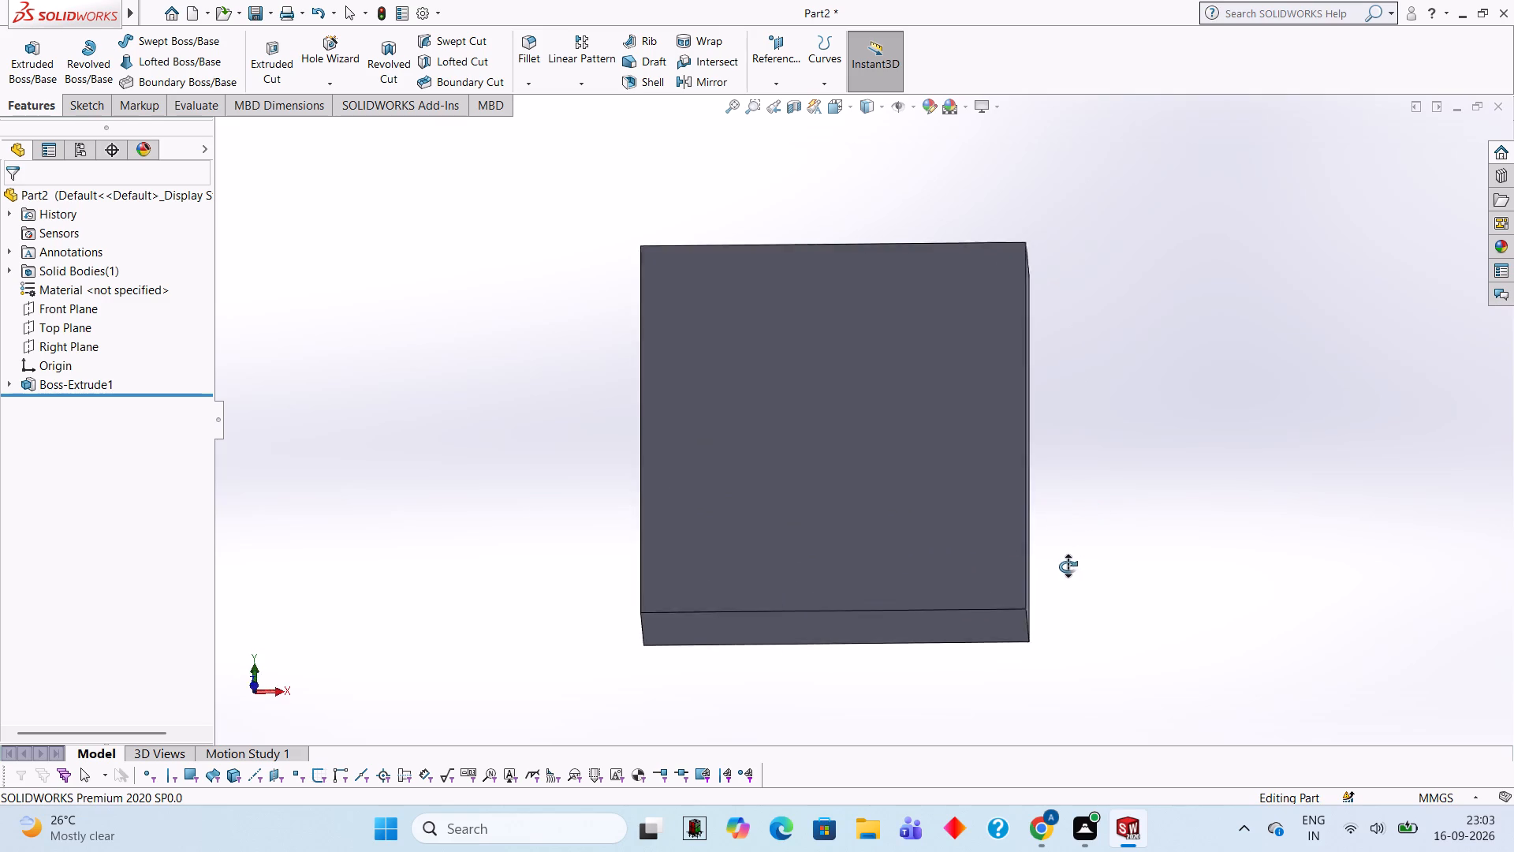
left_click_drag(1068, 566, 1087, 597)
left_click(888, 394)
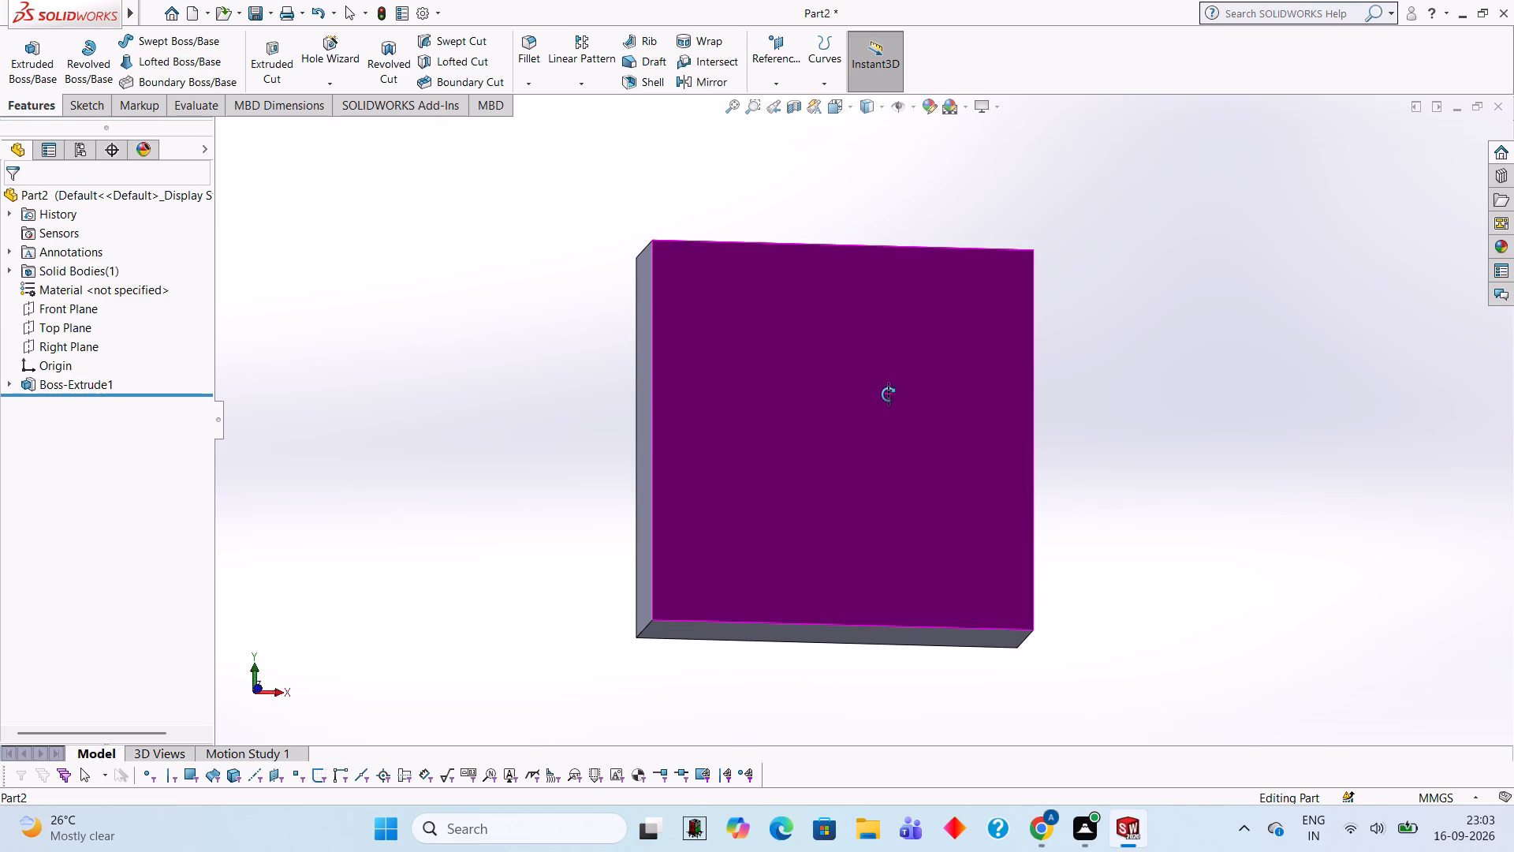
key("Escape")
left_click(886, 394)
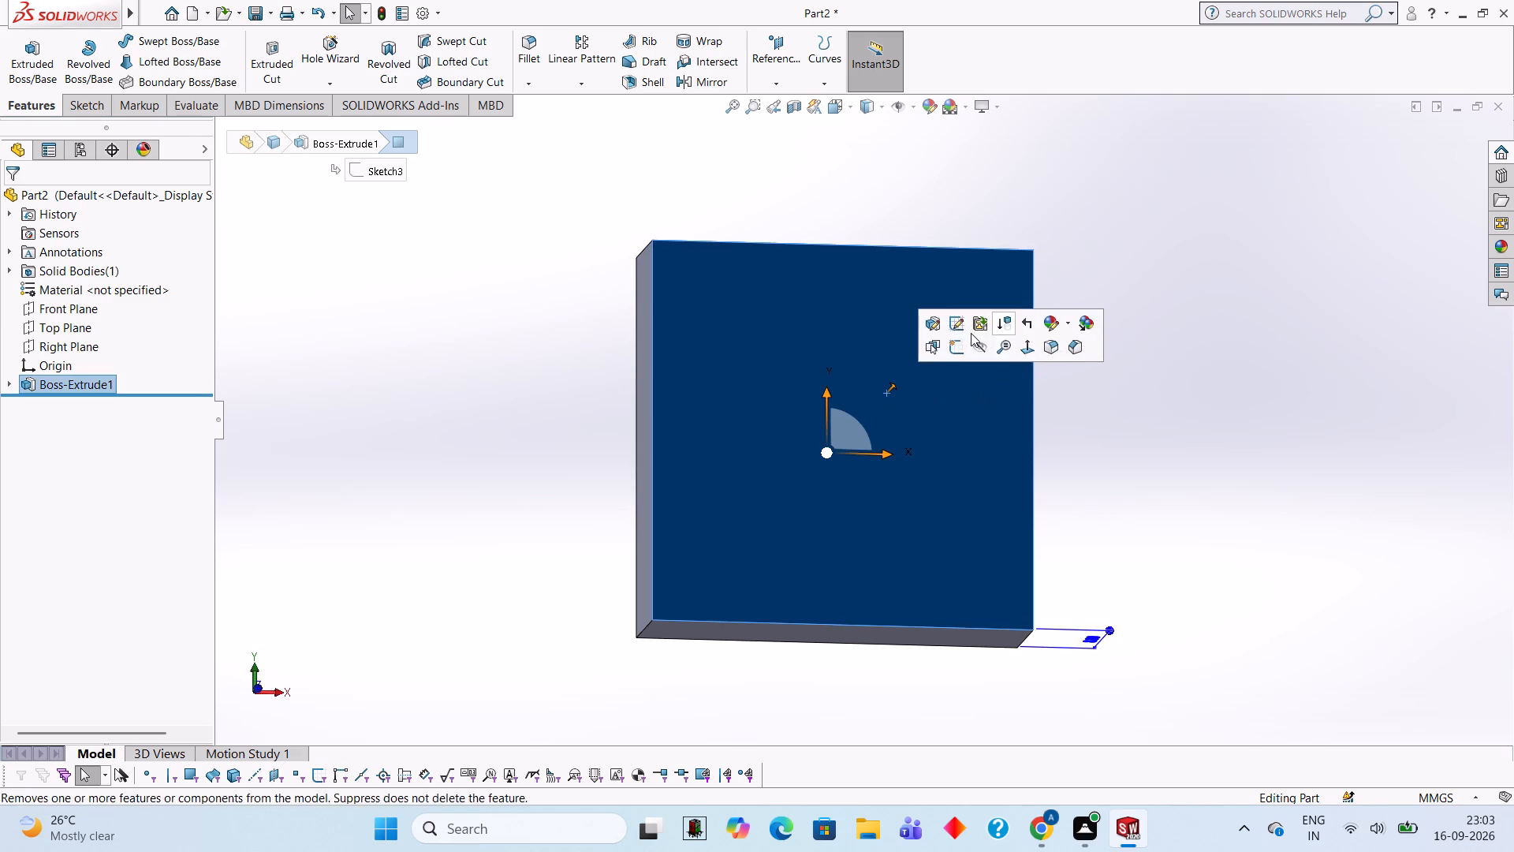
left_click(965, 339)
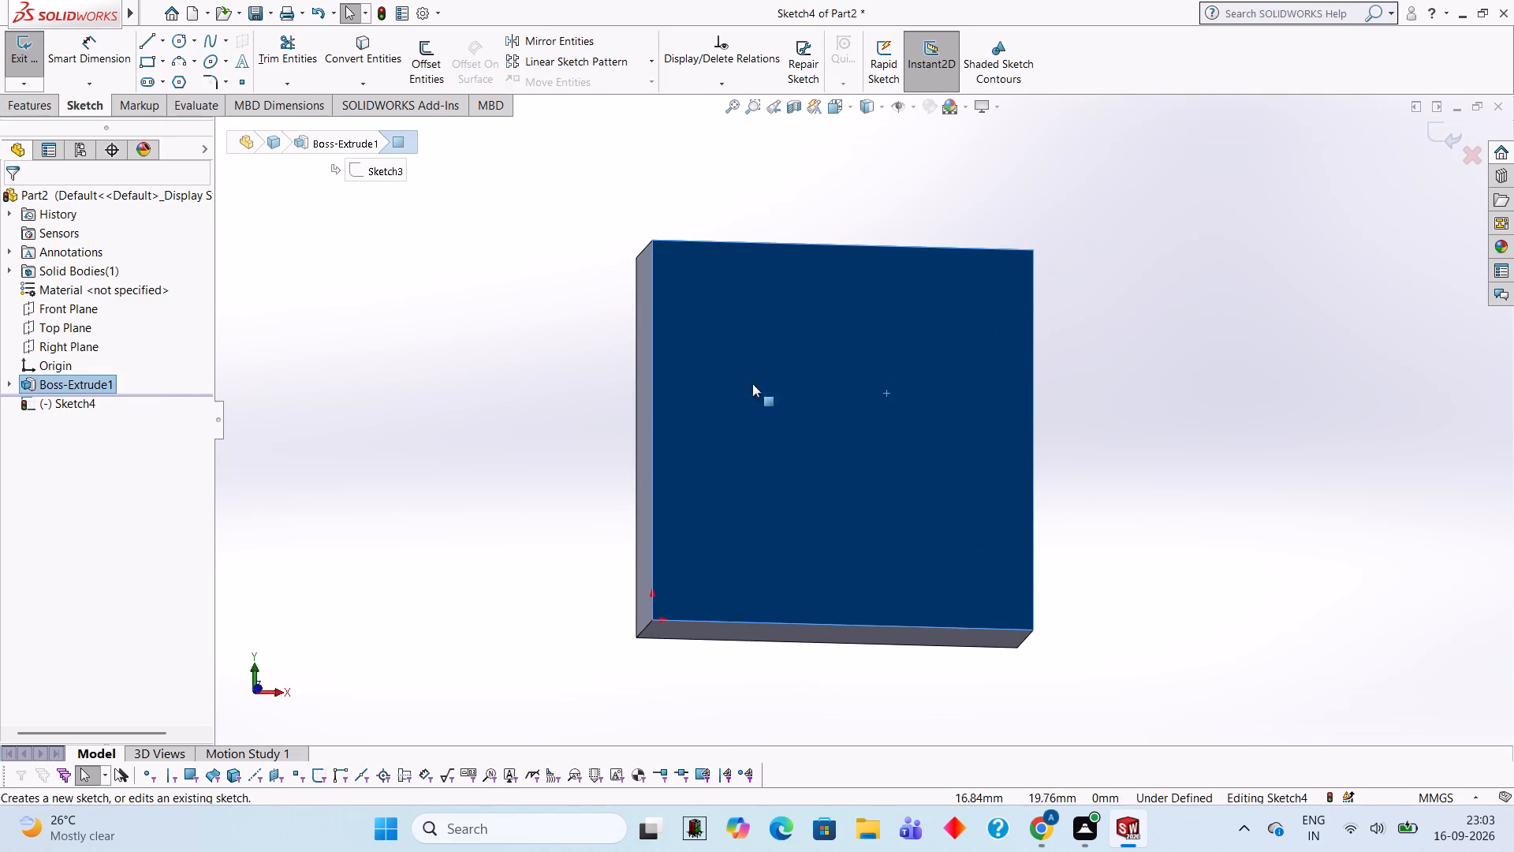
key("ctrl+8")
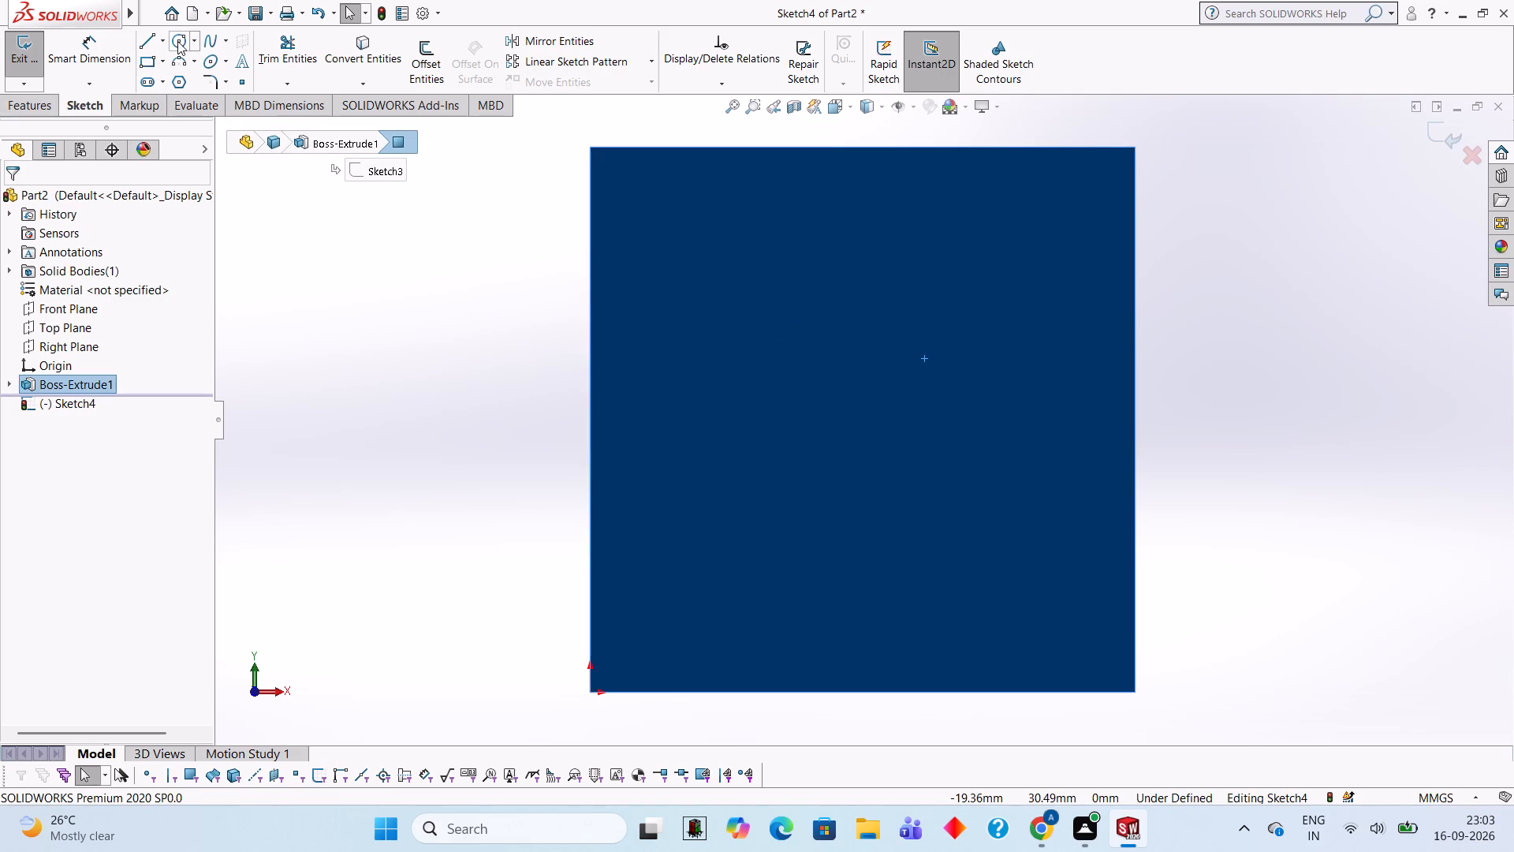
Start a sketch line on the square face from a point inside its upper half, slightly left of centre.
left_click(146, 45)
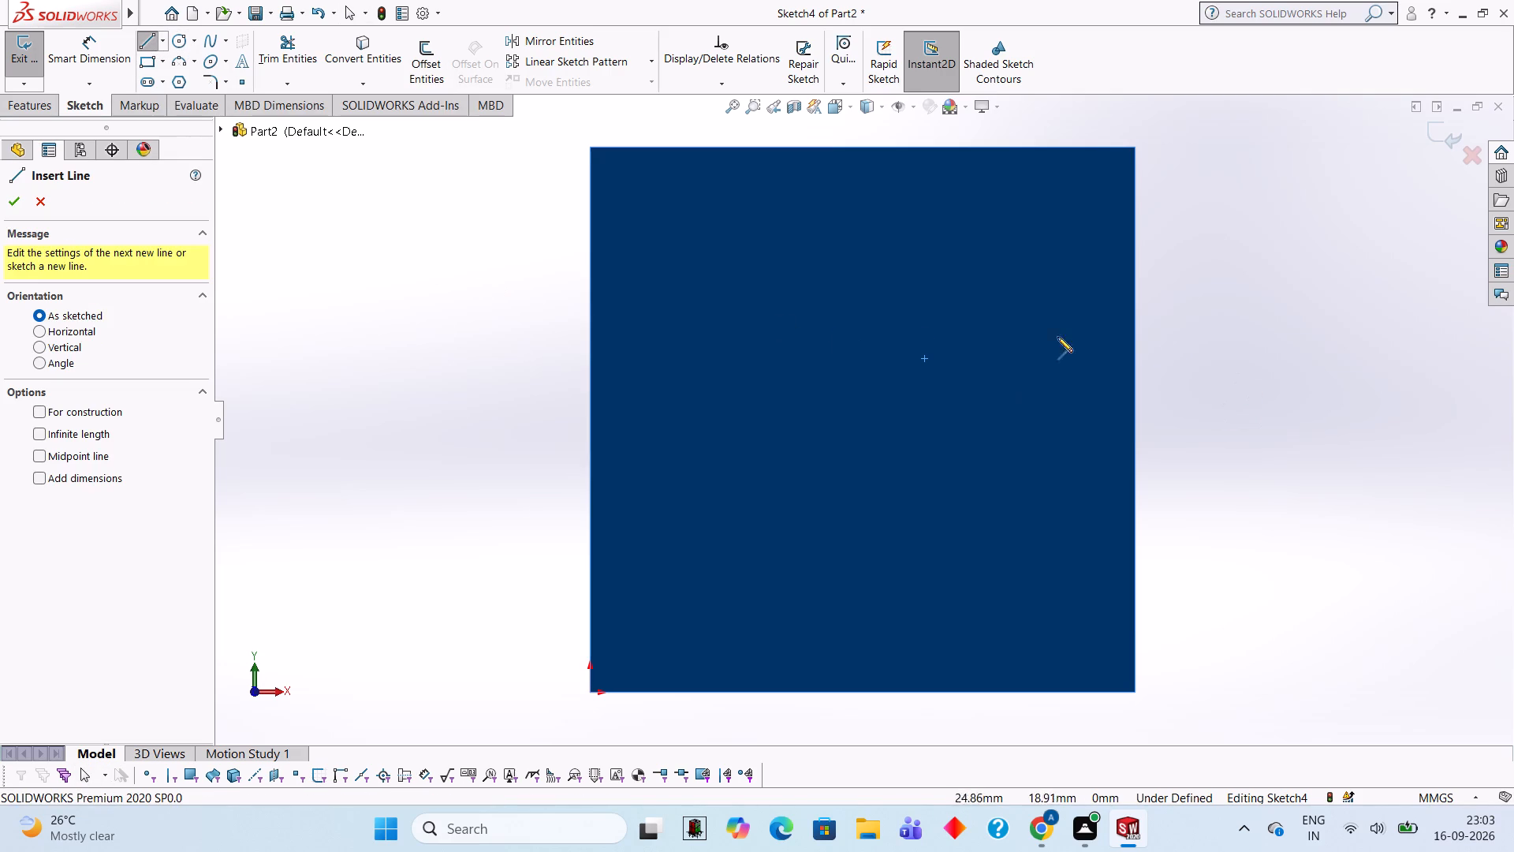
left_click(820, 274)
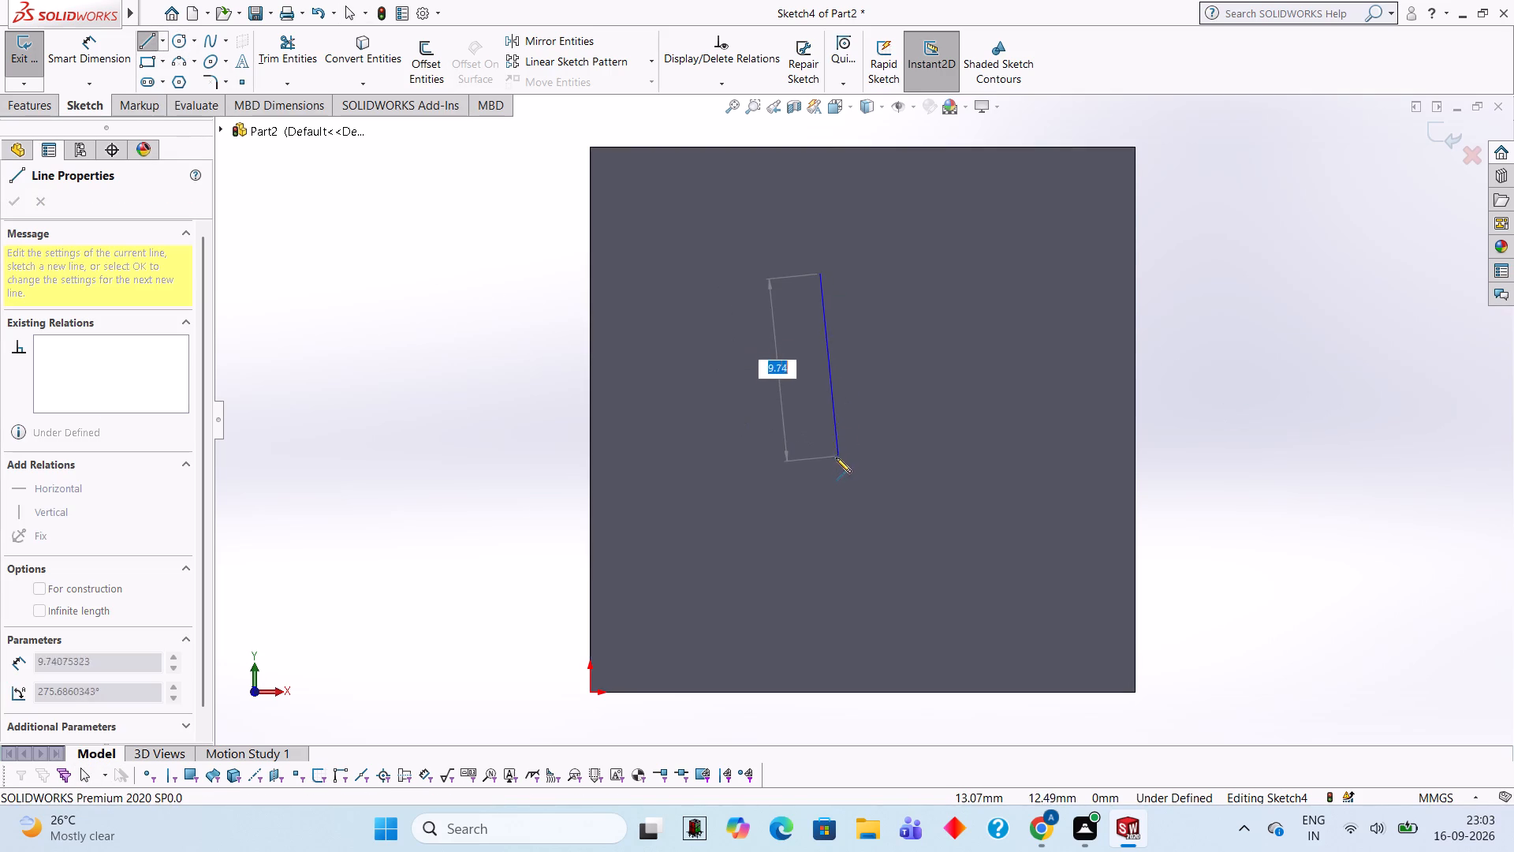
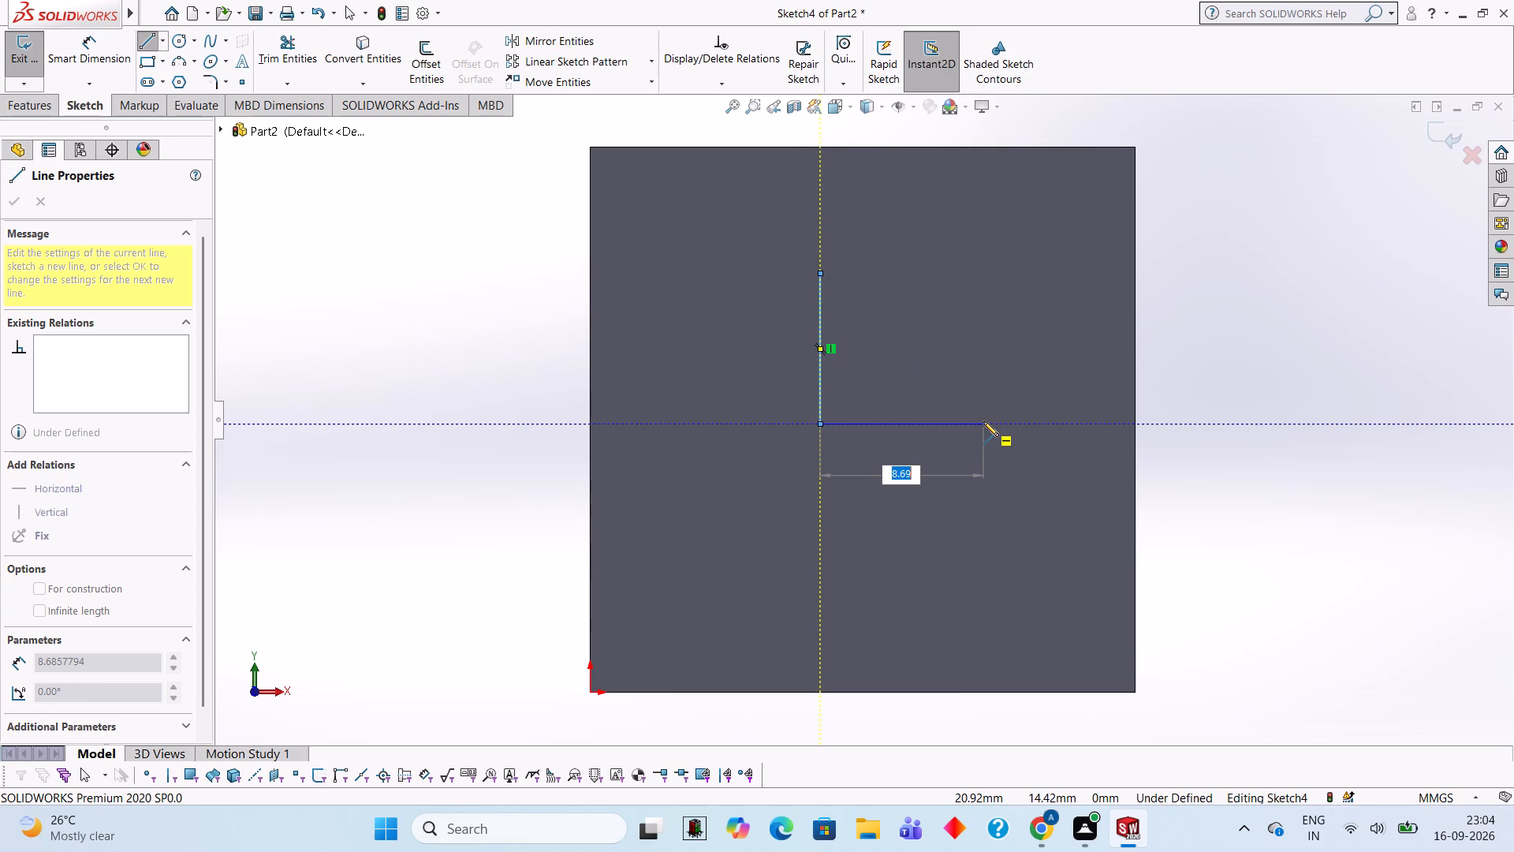
Complete the closed rectangle on the square face with connected lines, 3.5 mm wide and 8 mm high.
type("3.5")
key("Return")
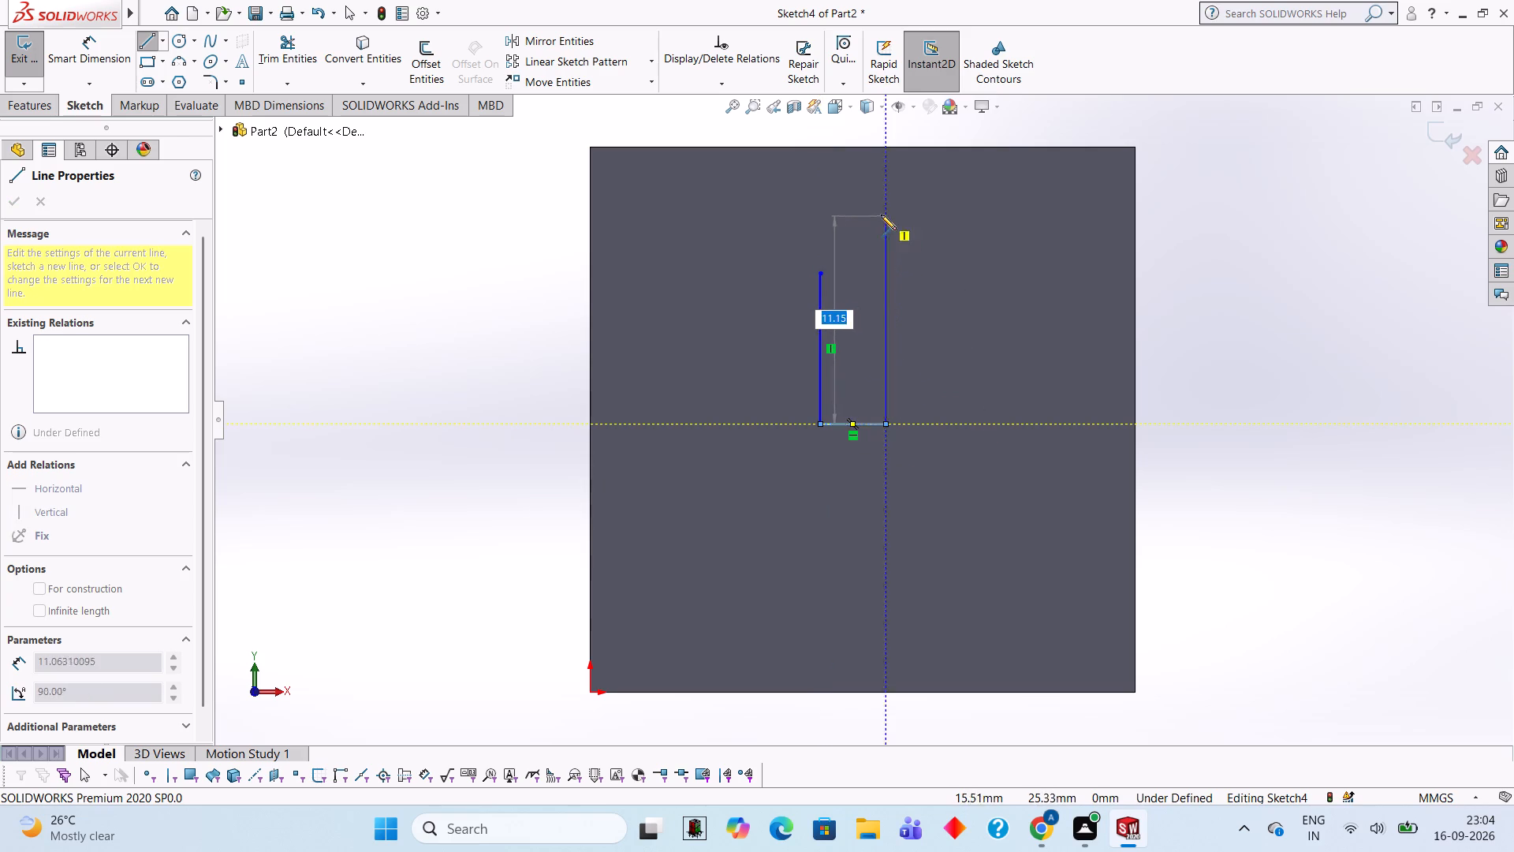
key("8")
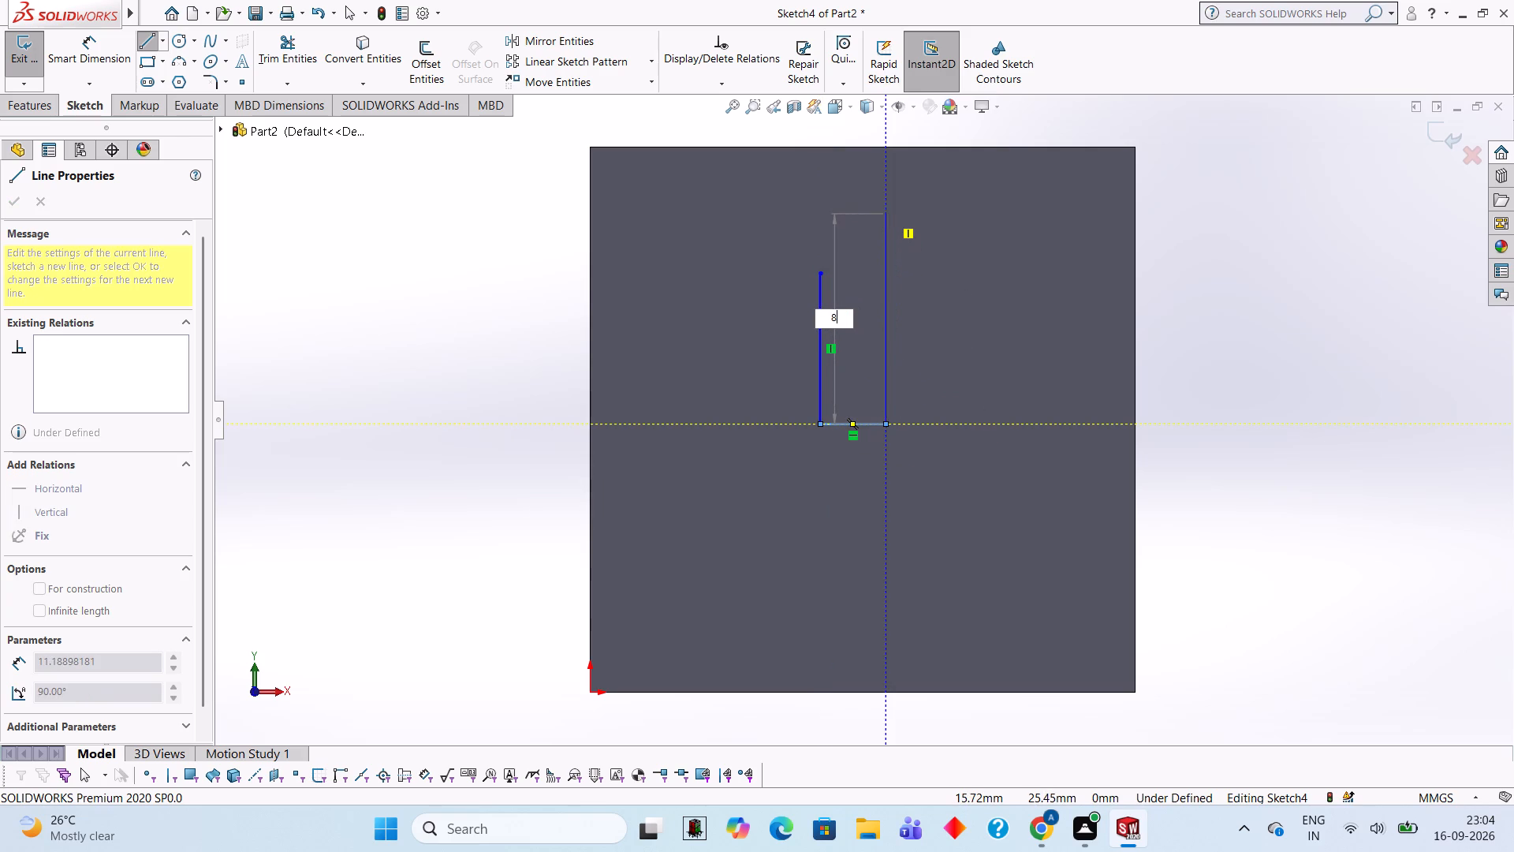
key("Return")
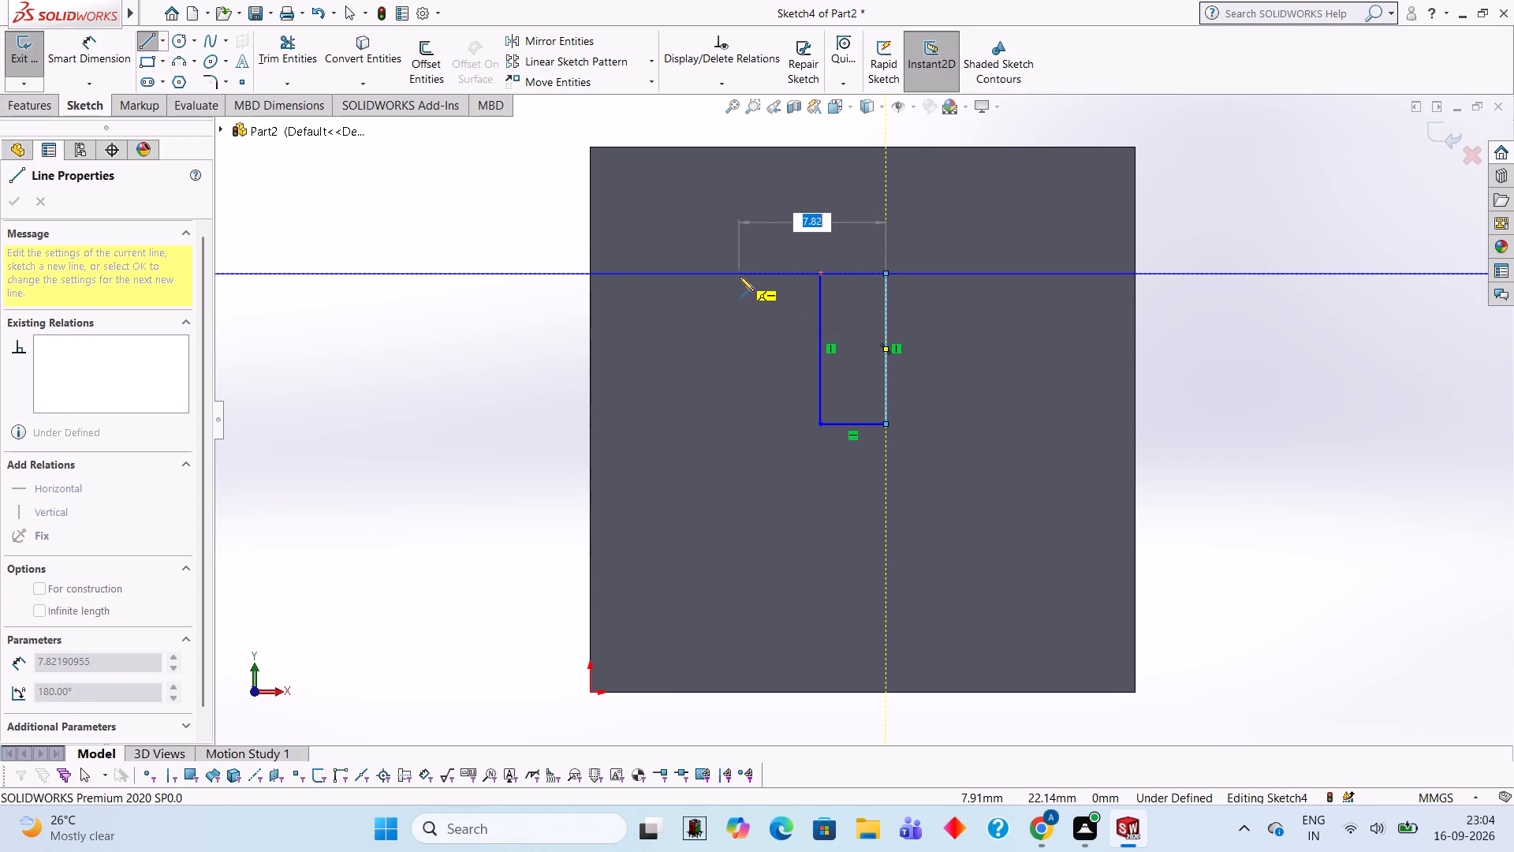
type("3.5")
key("Return")
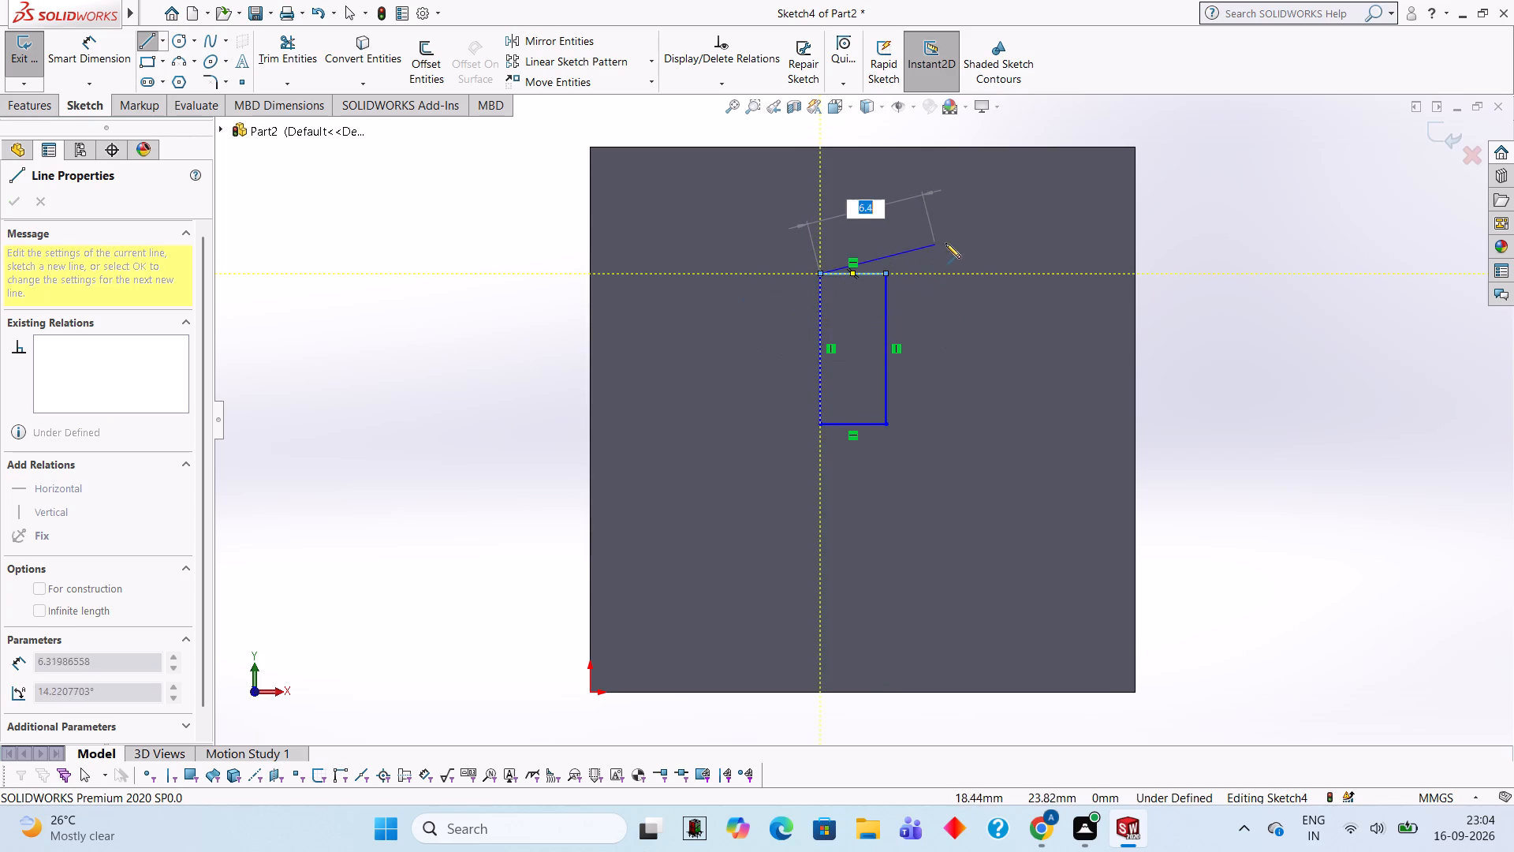
key("Escape")
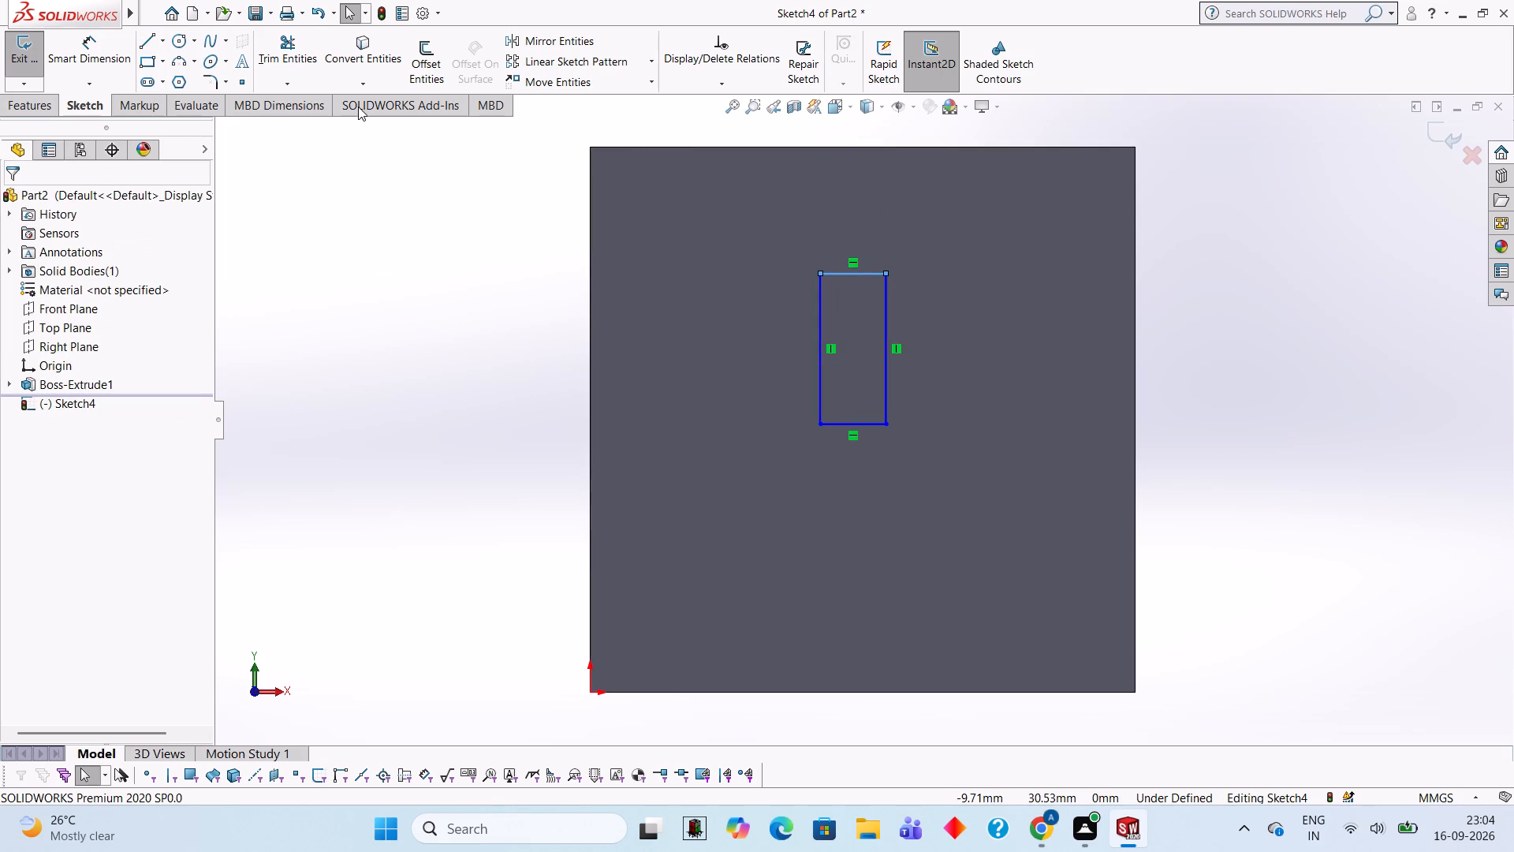
Sketch two 3.5 mm diameter circles centred on the midpoints of the rectangle's upper and lower short lines.
left_click(181, 37)
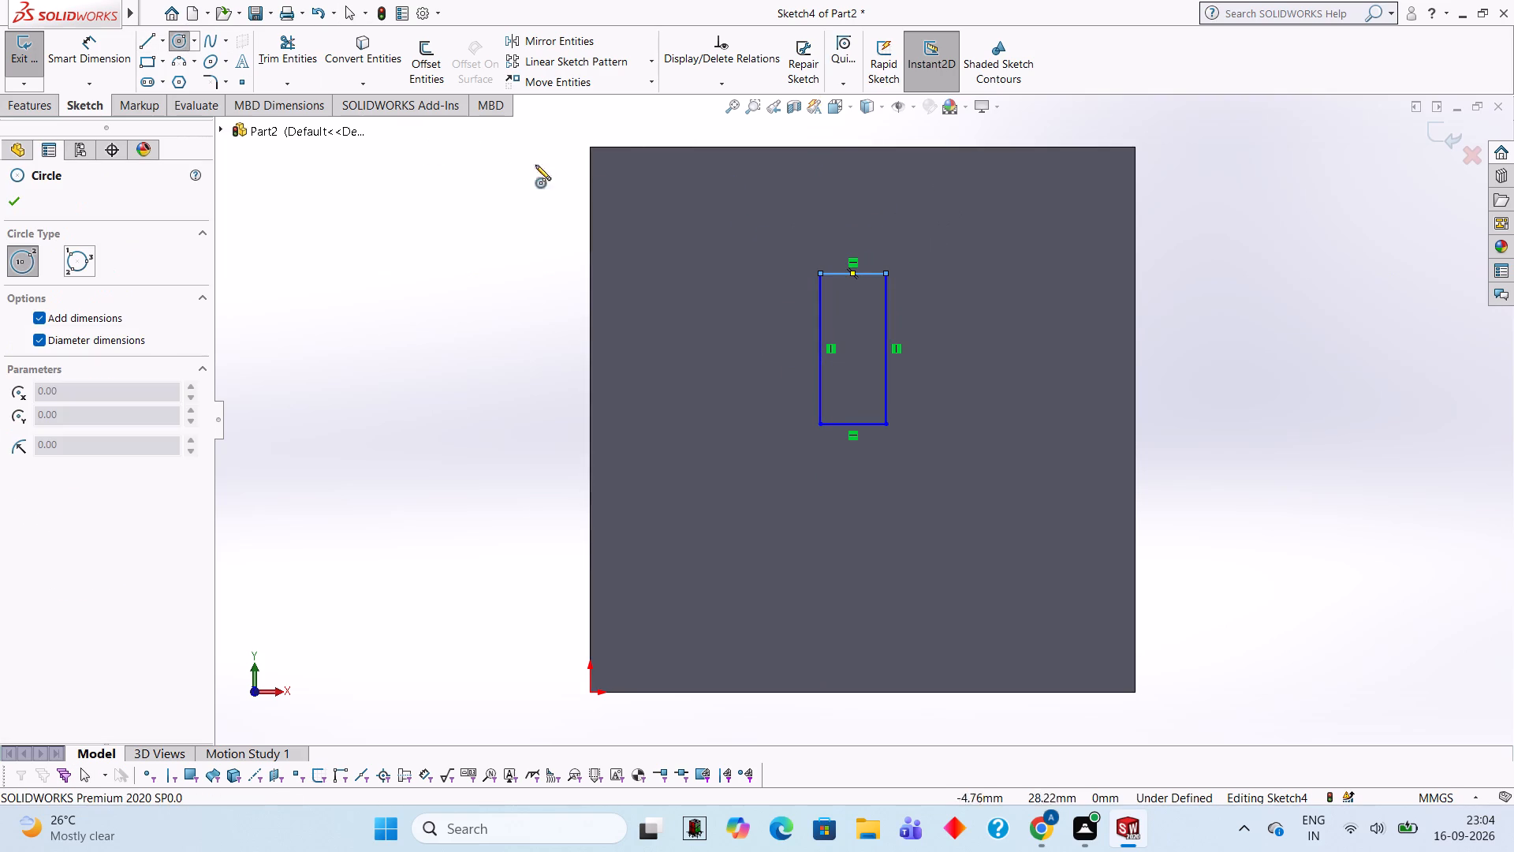
left_click(851, 275)
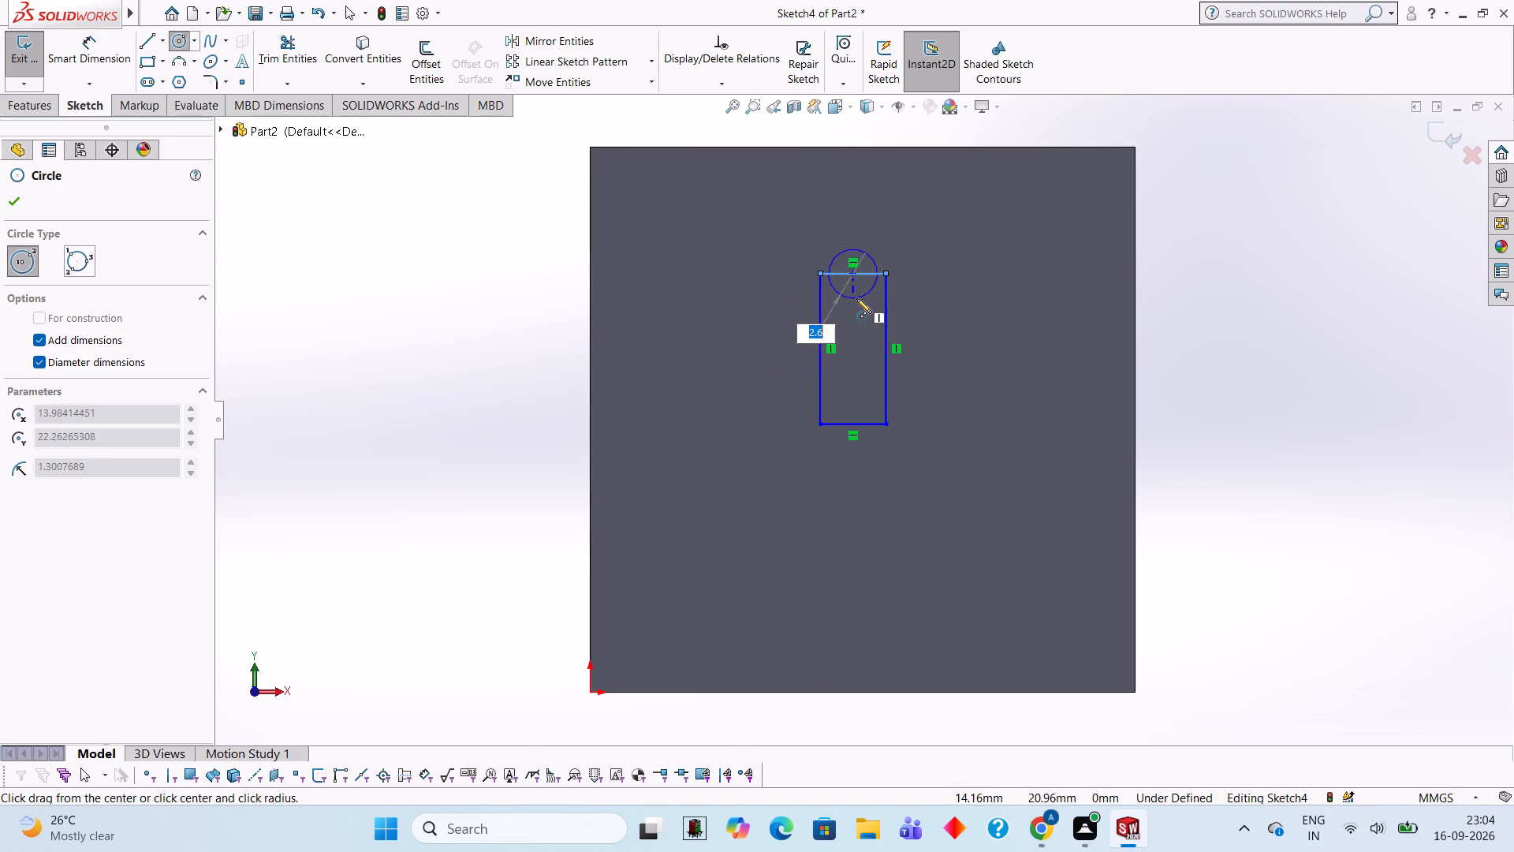
type("3.5")
key("Return")
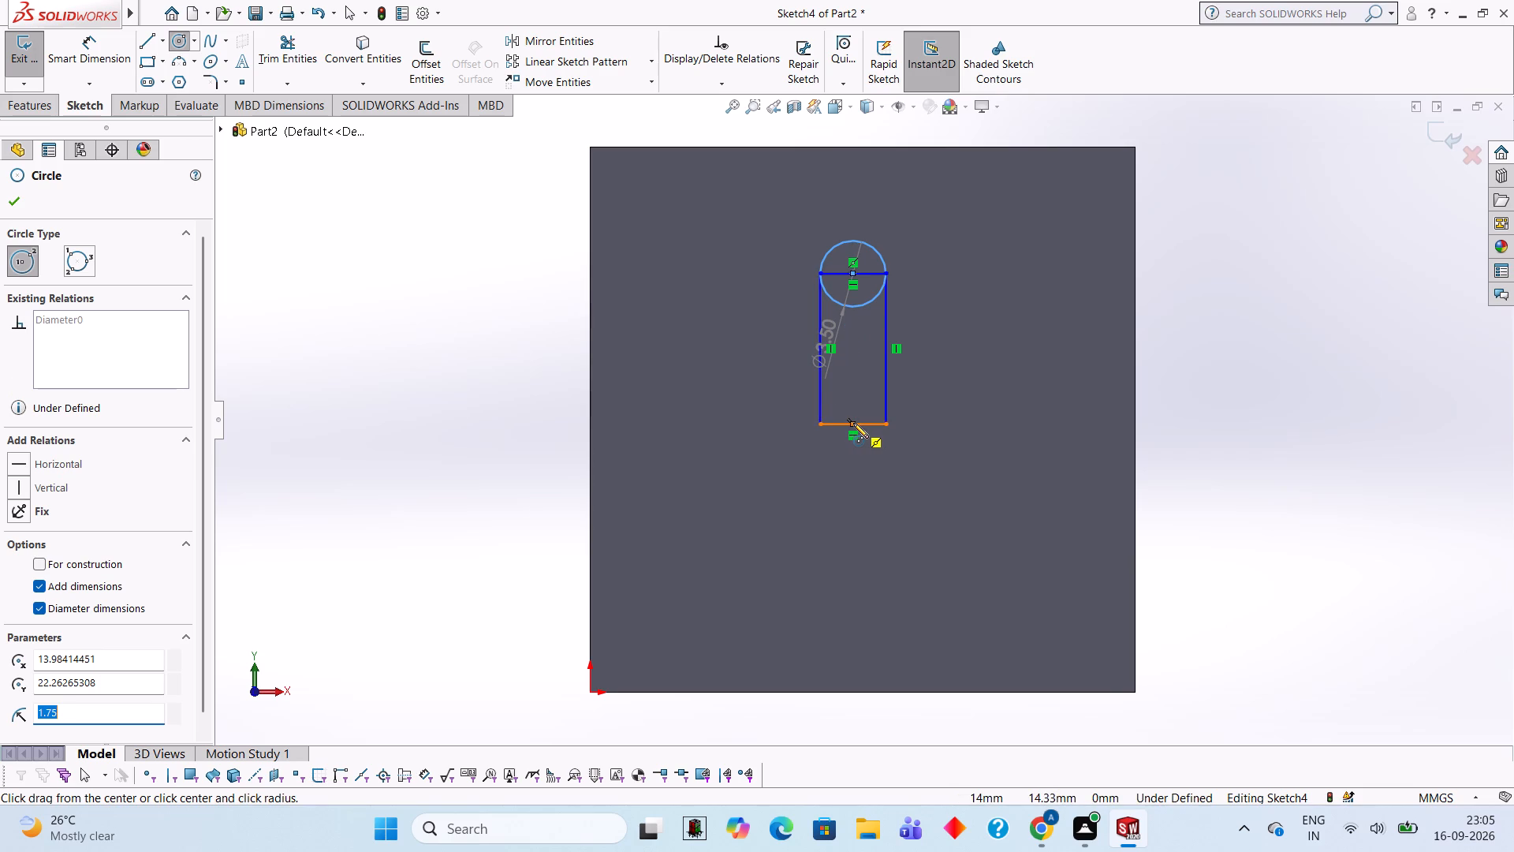
left_click(853, 423)
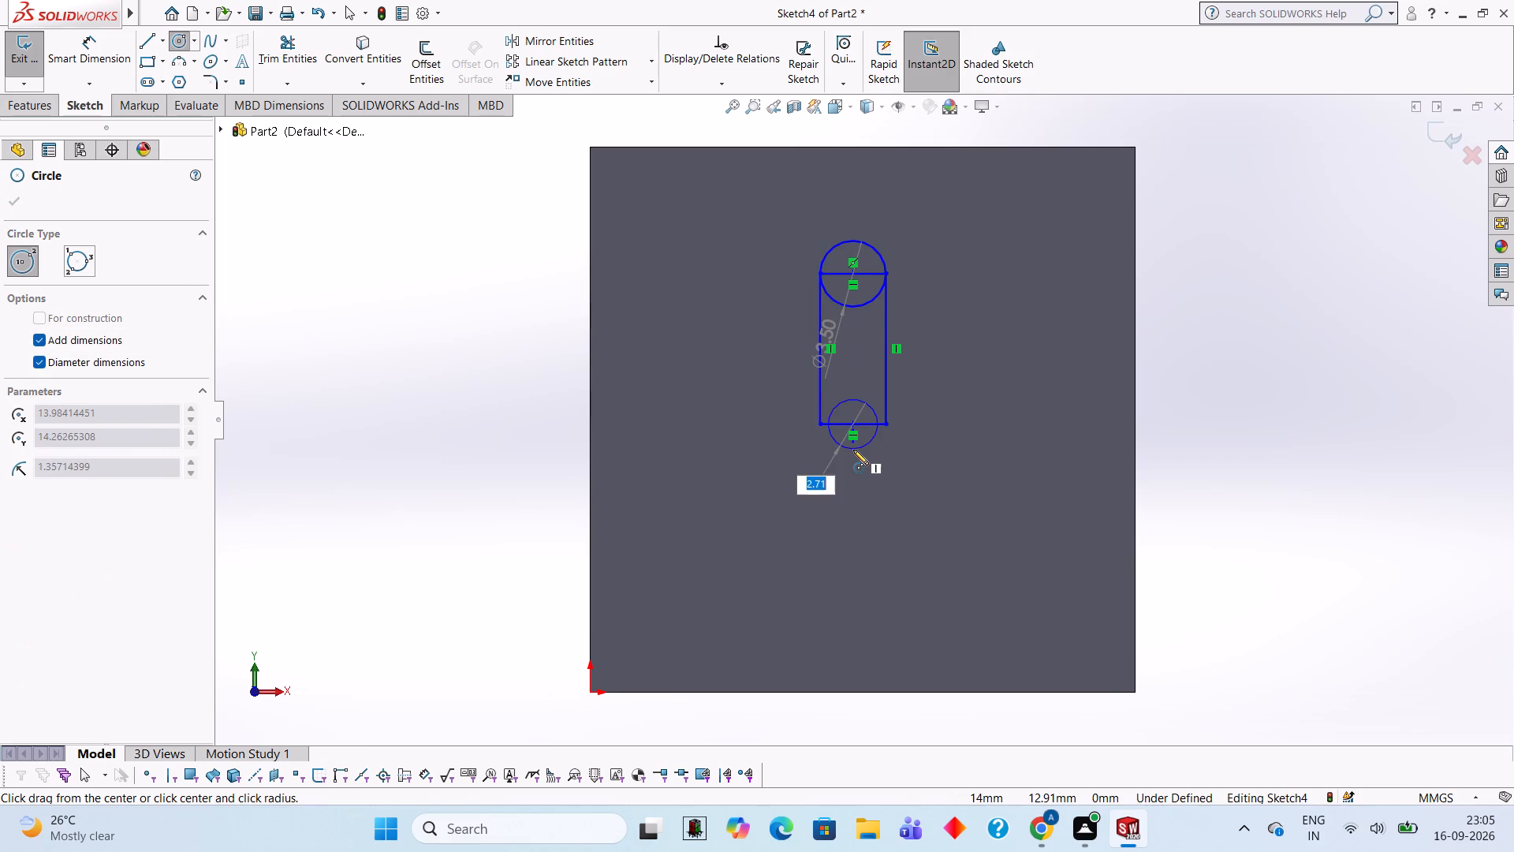
type("3.5")
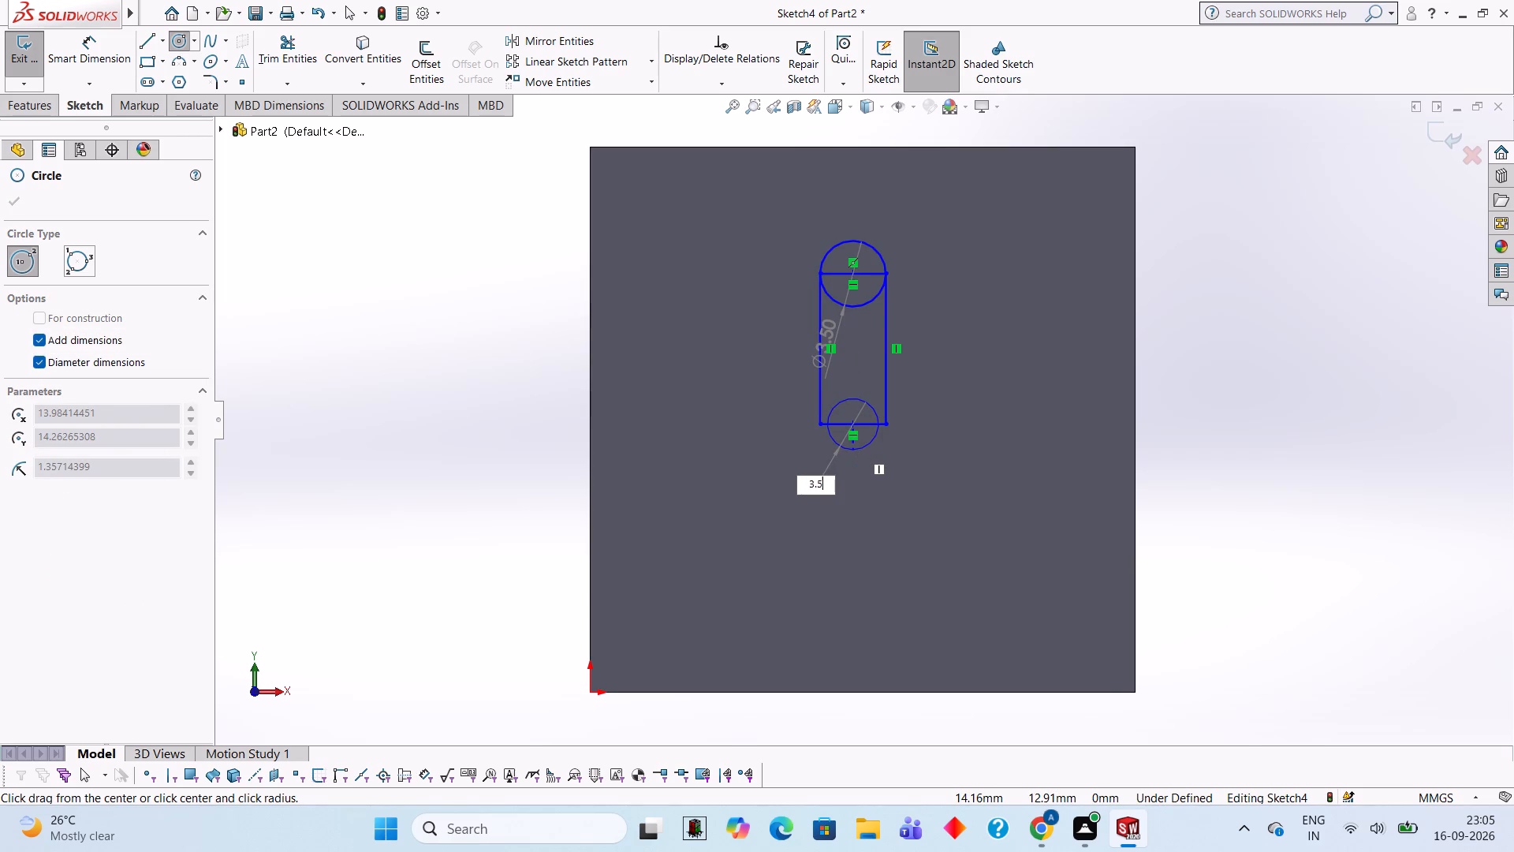
key("Return")
key("Escape")
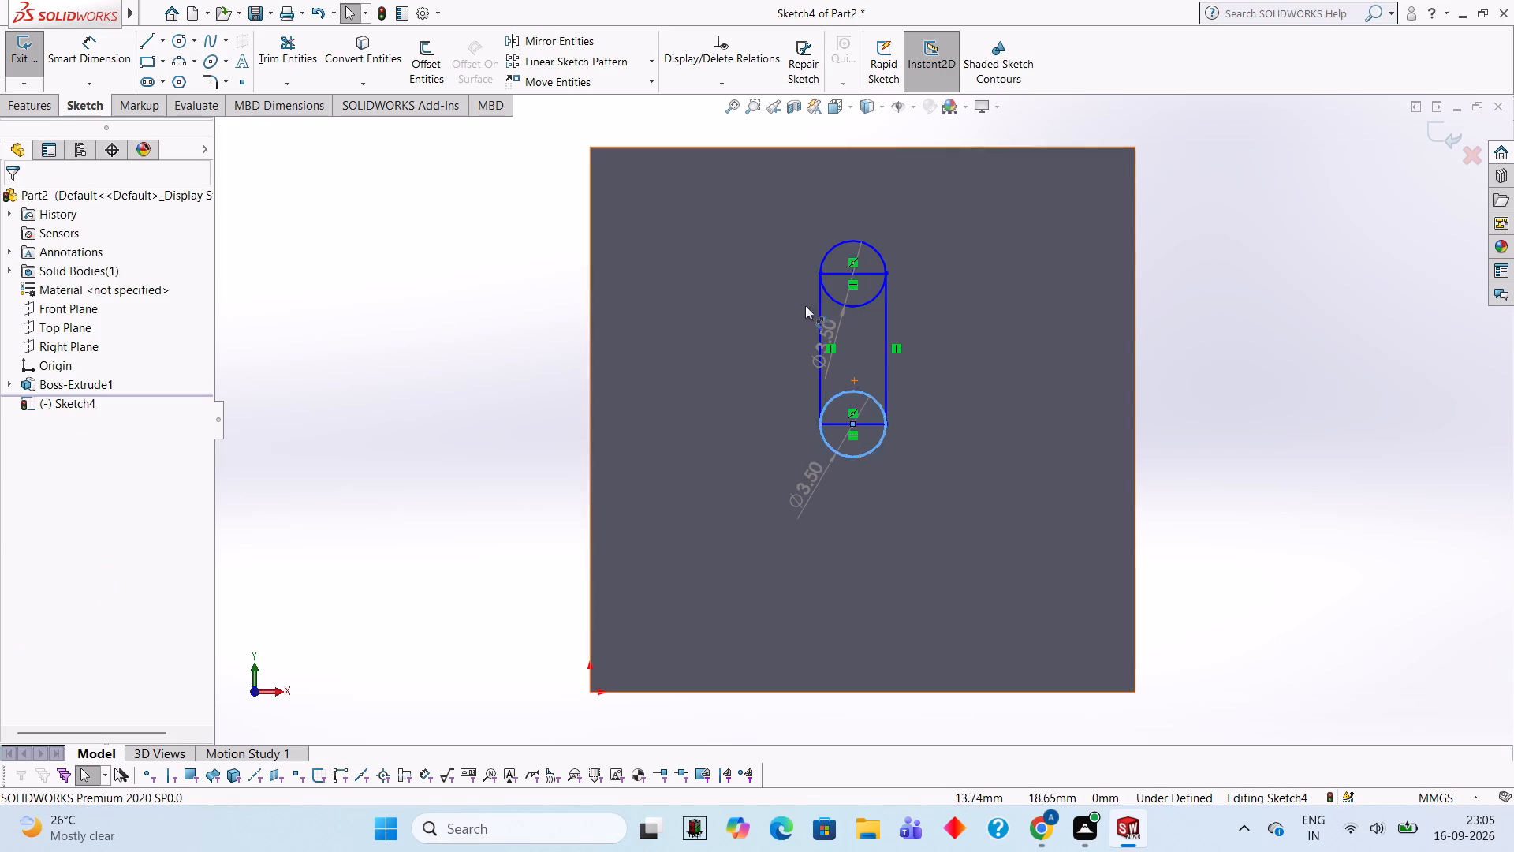
Trim the two inner semicircles and both short rectangle lines with Trim to closest, leaving one rounded slot outline.
left_click(291, 62)
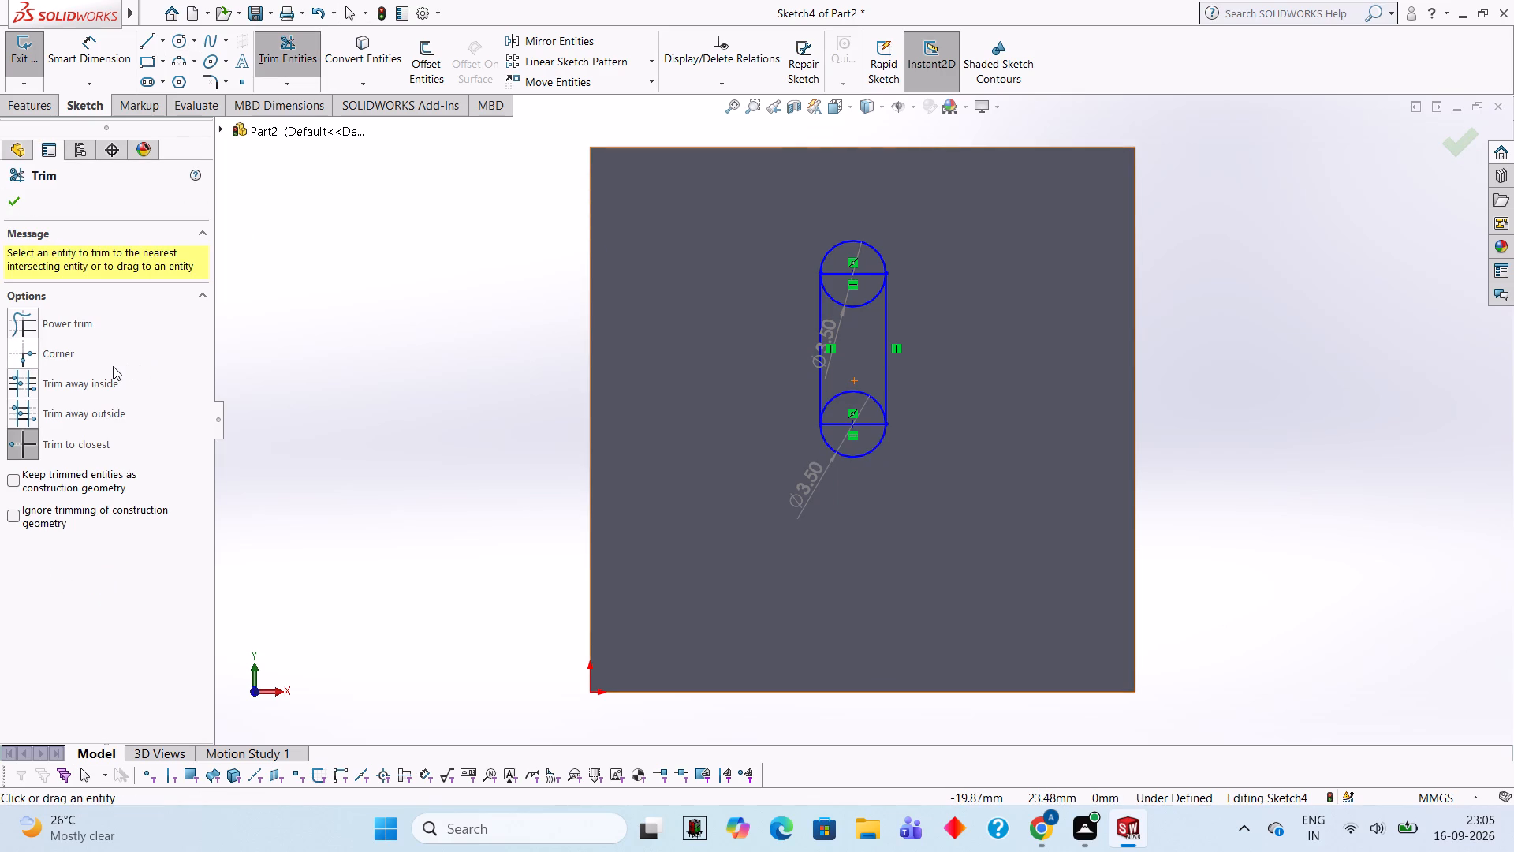
left_click(97, 442)
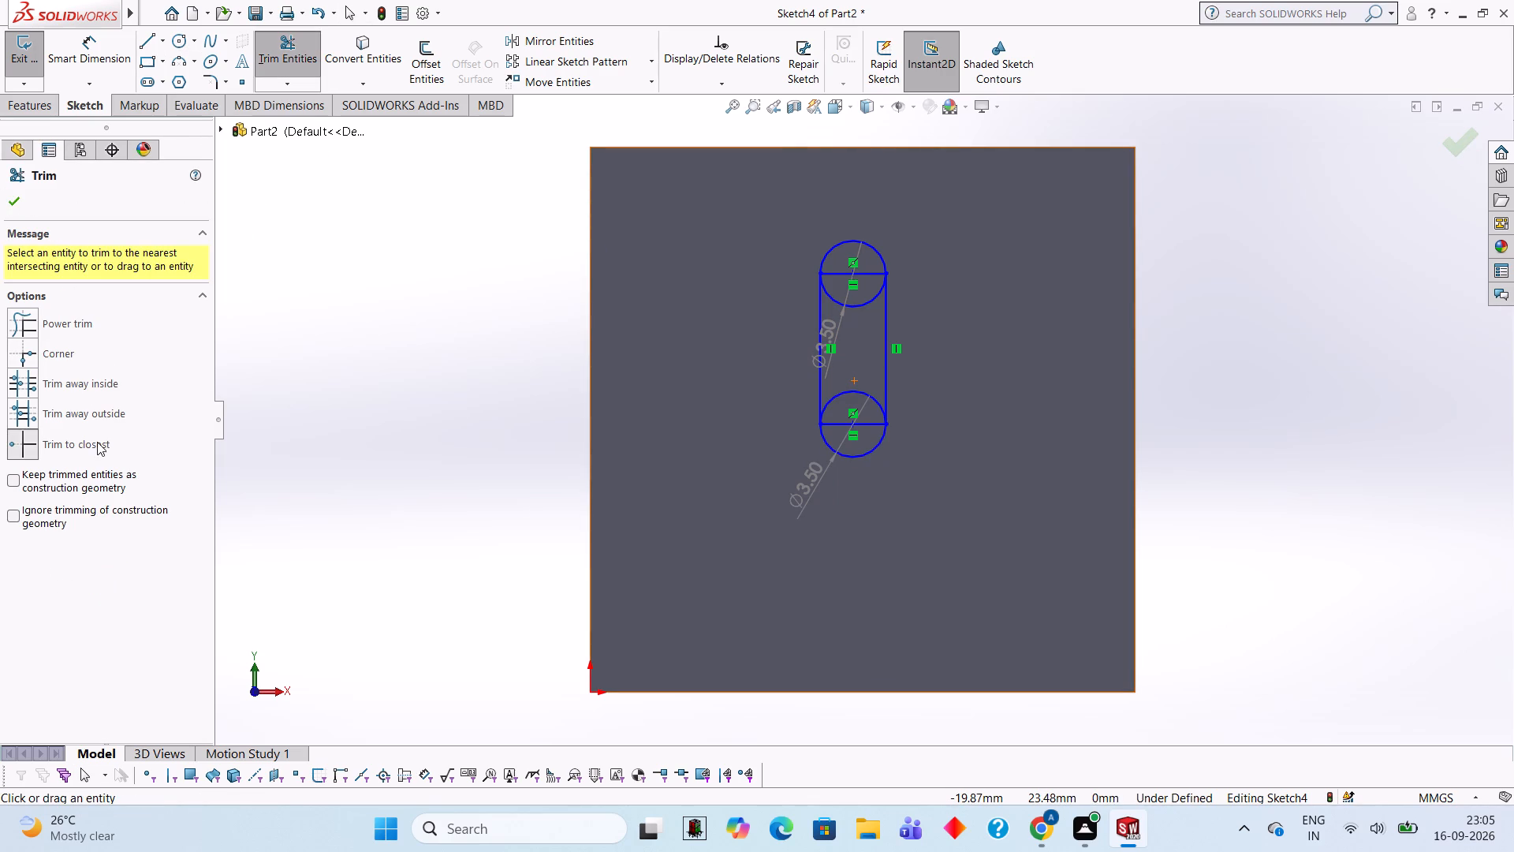
left_click(840, 305)
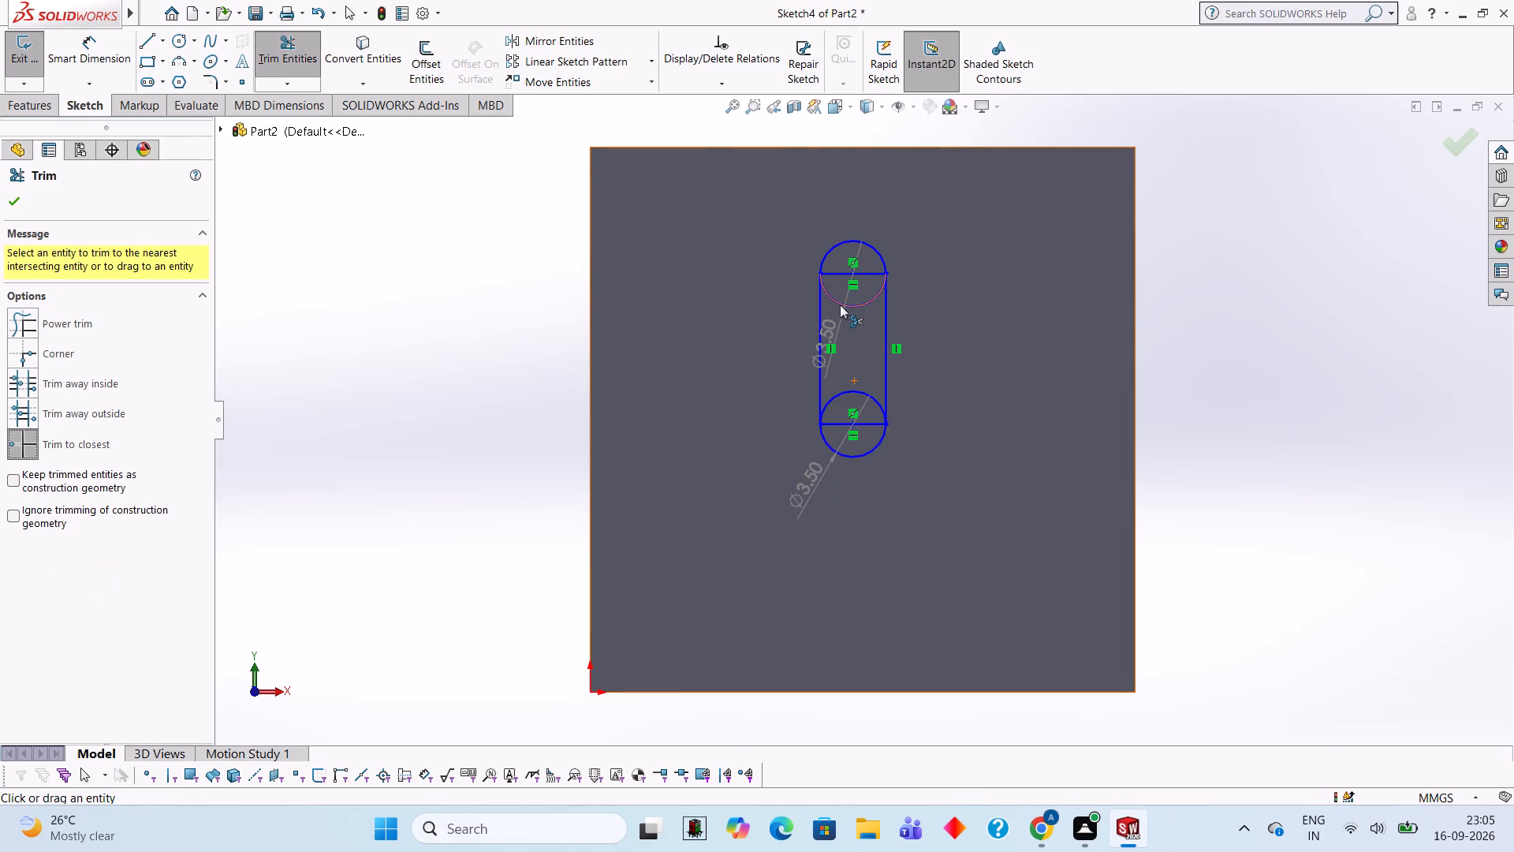
left_click(850, 395)
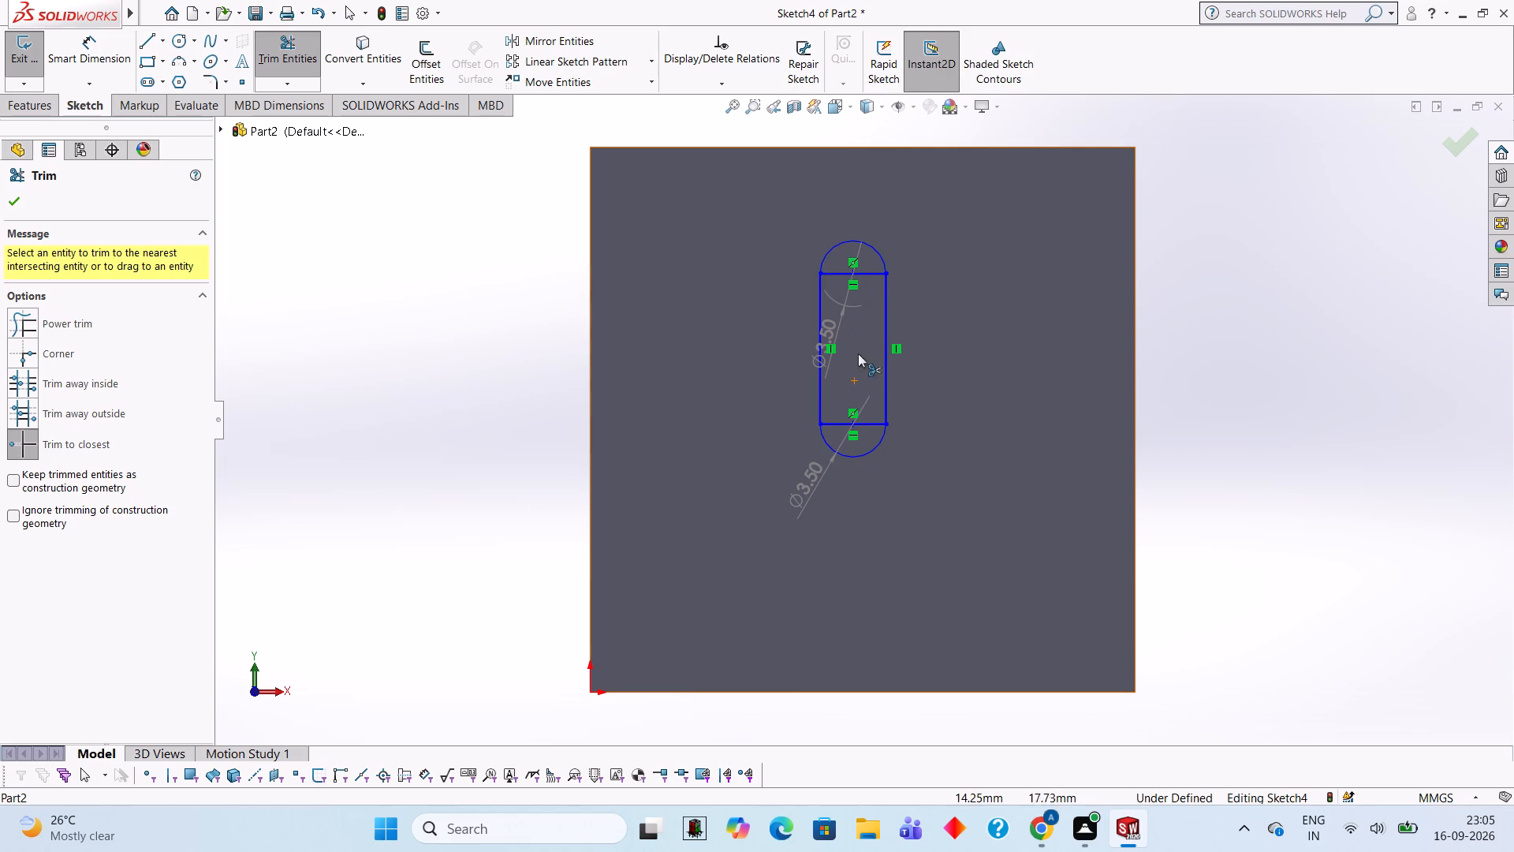
left_click(848, 275)
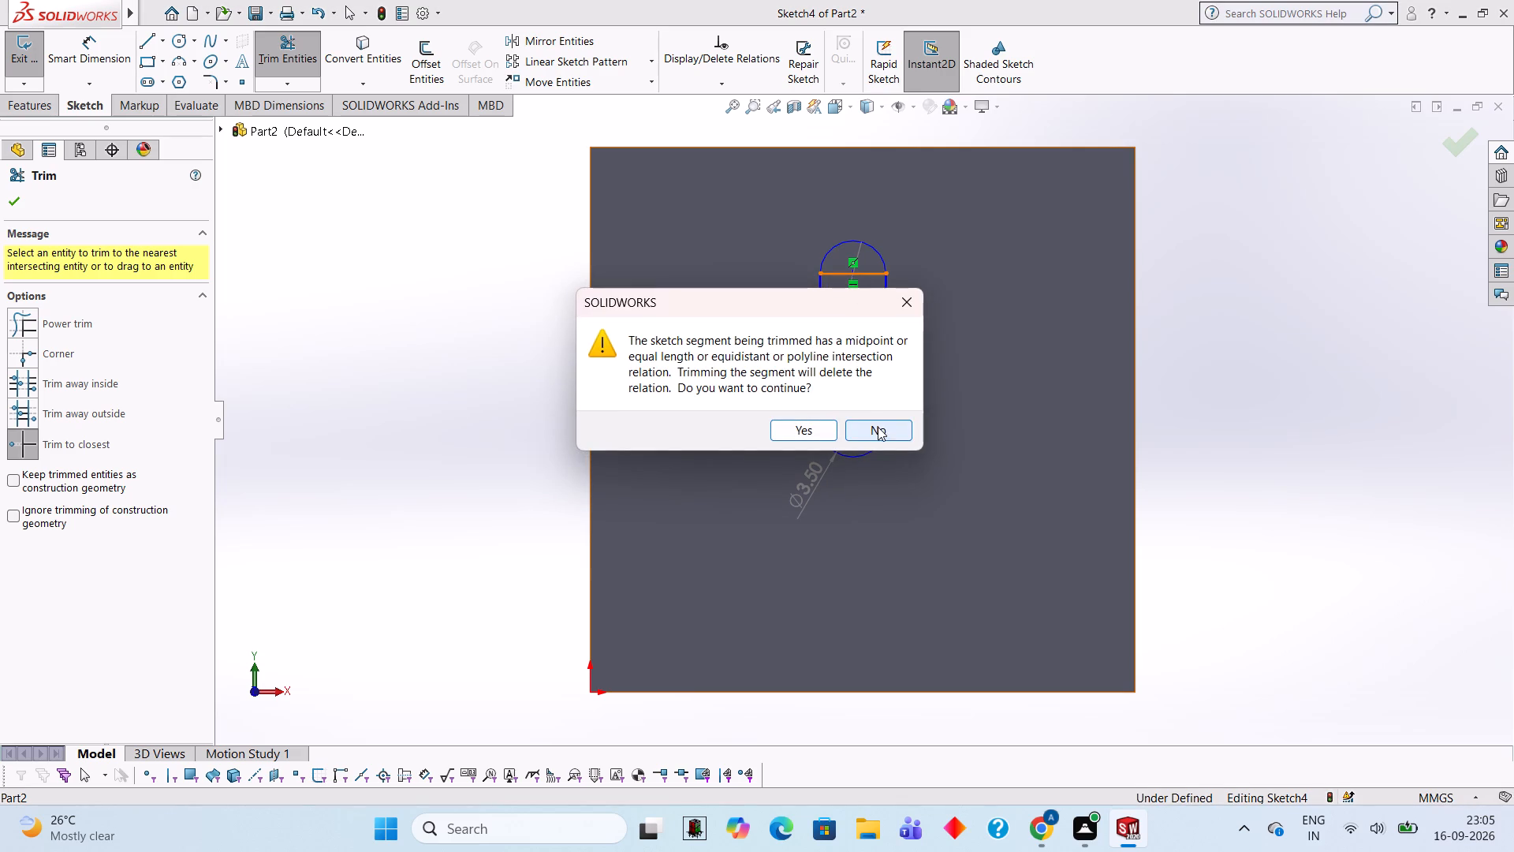
left_click(818, 427)
left_click(838, 424)
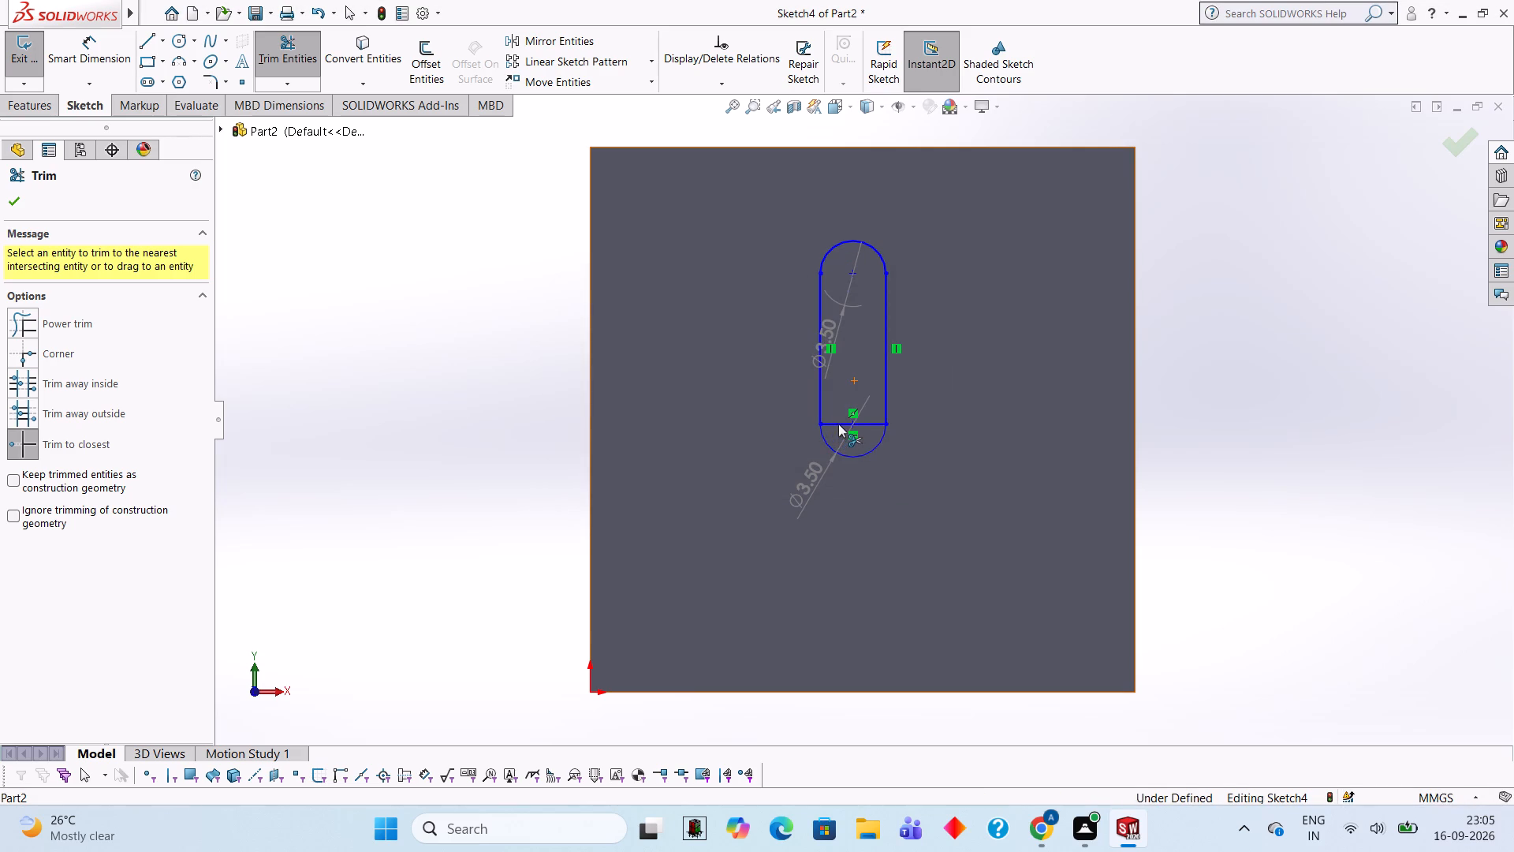
left_click(807, 424)
Dimension the midpoint of the slot's right straight side 7.5 mm below the block's top edge.
left_click(119, 55)
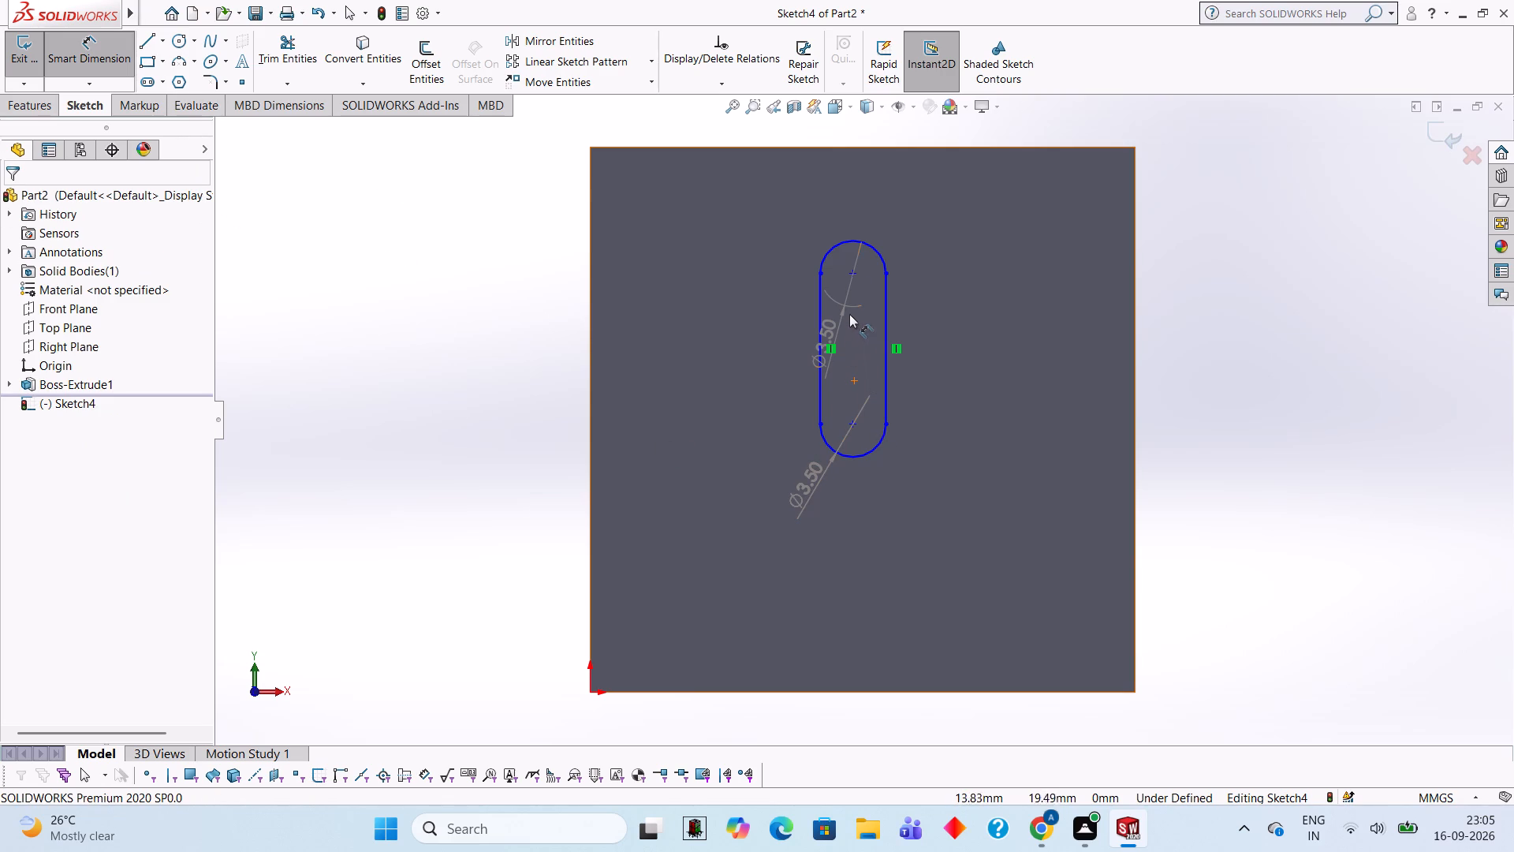
left_click(860, 148)
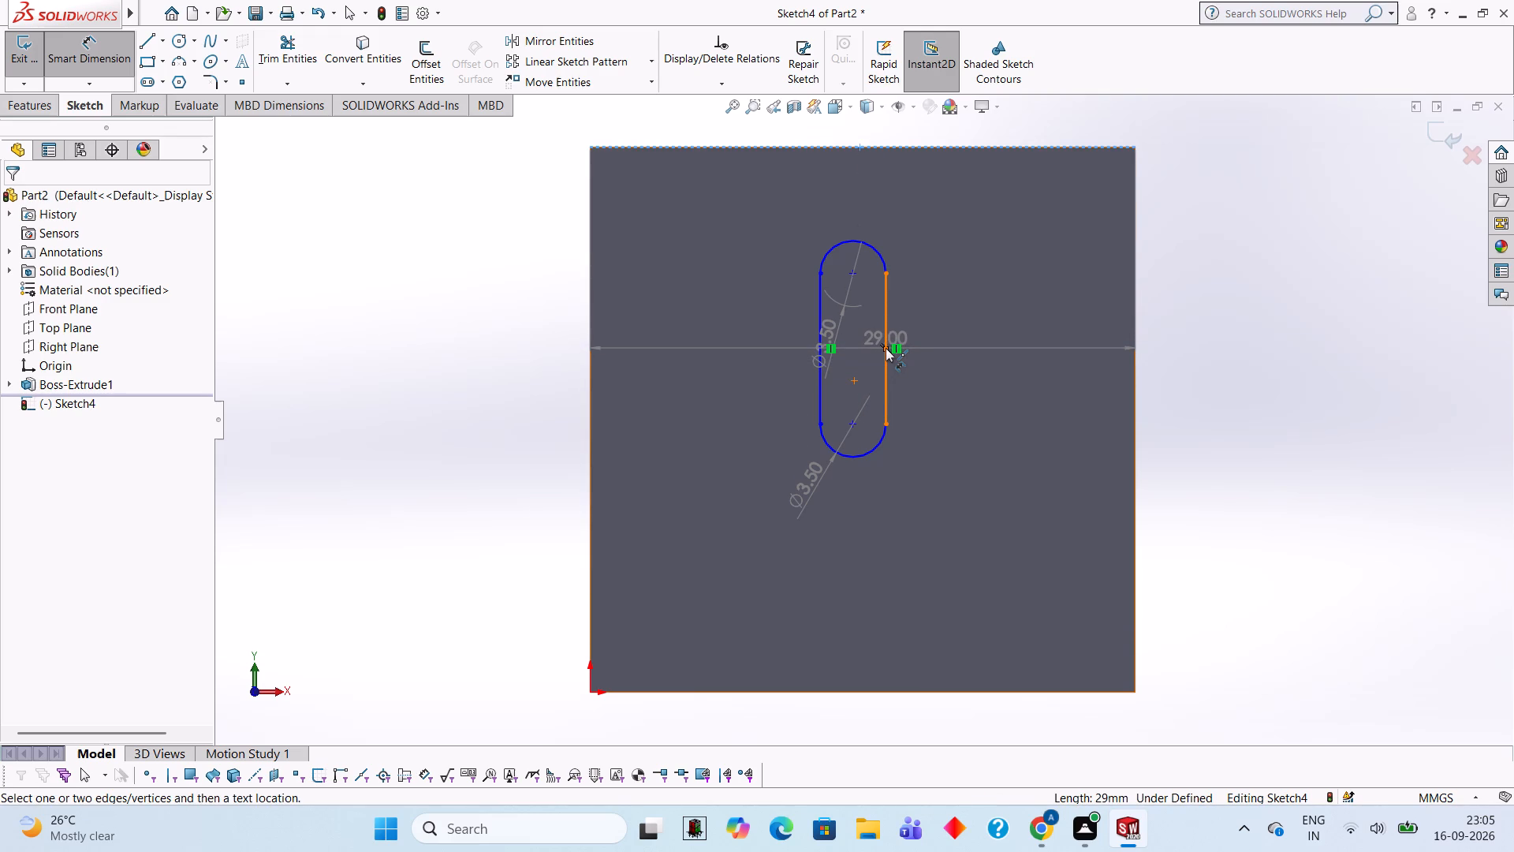
left_click(886, 348)
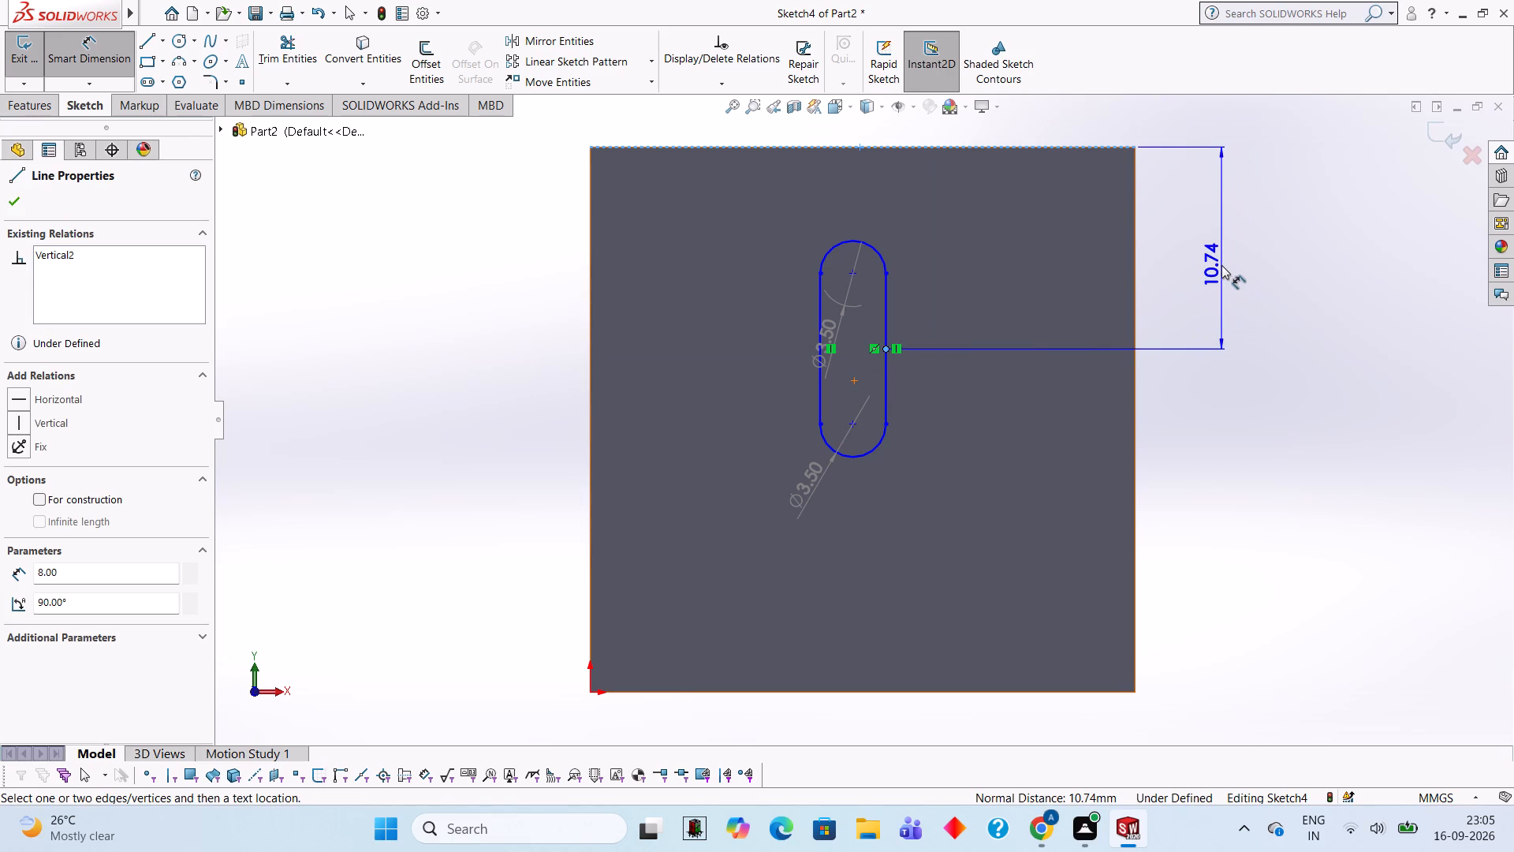
left_click(1221, 265)
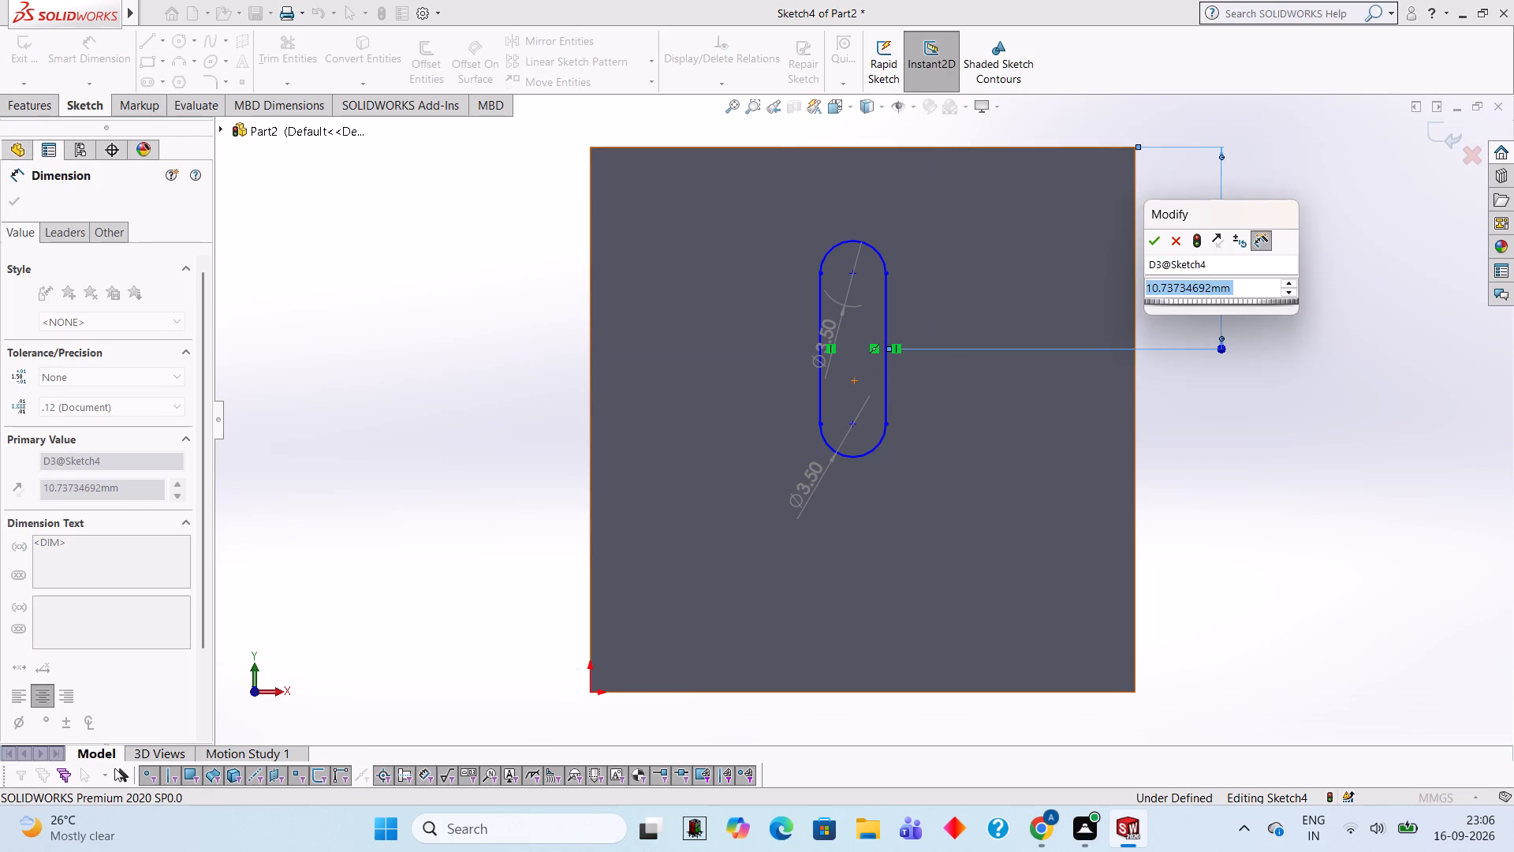
type("7.5")
key("Return")
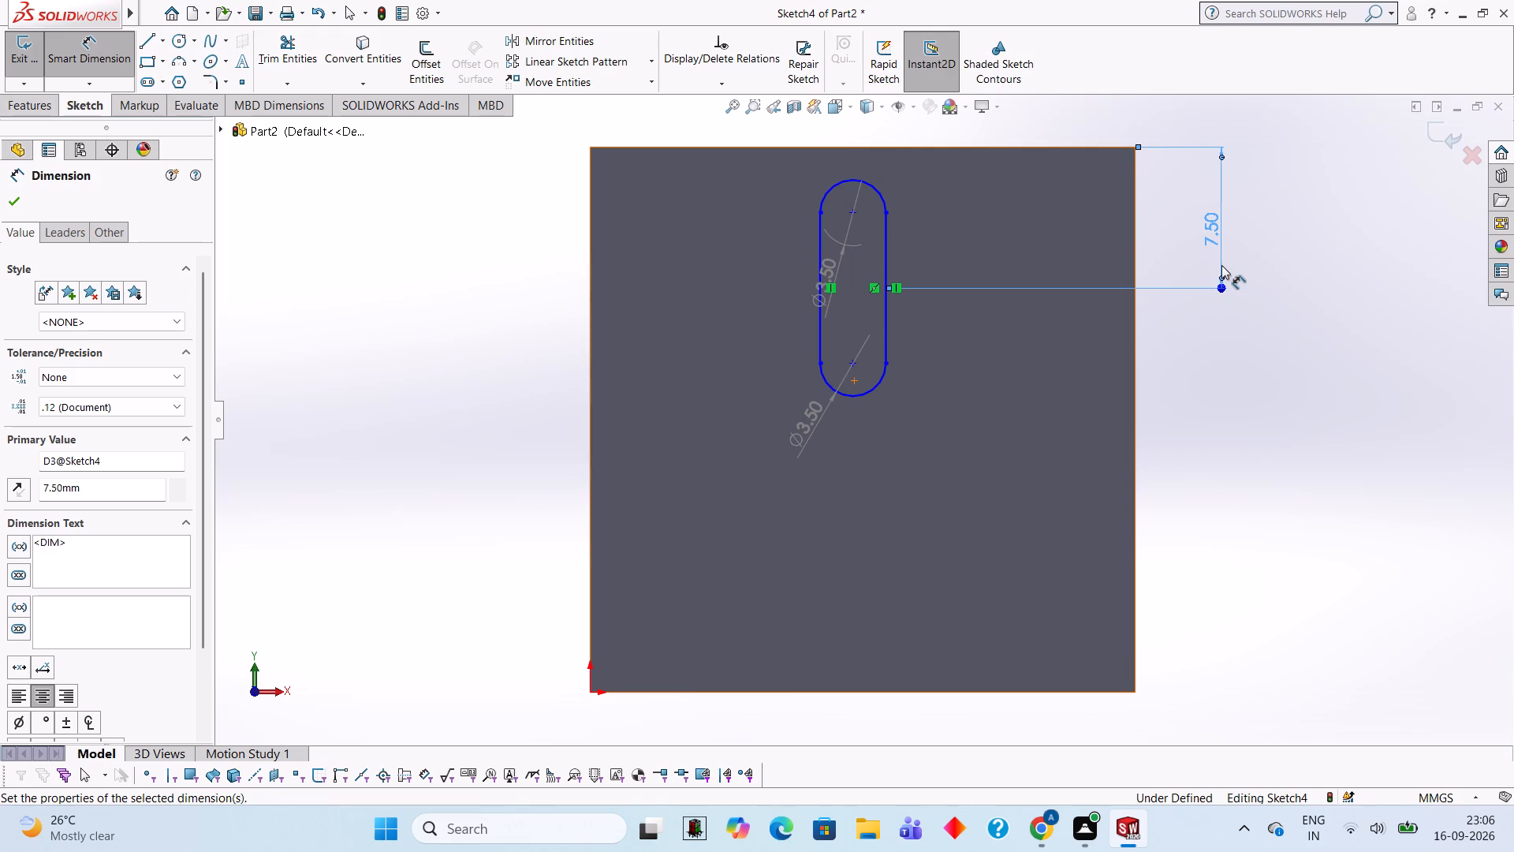
key("Escape")
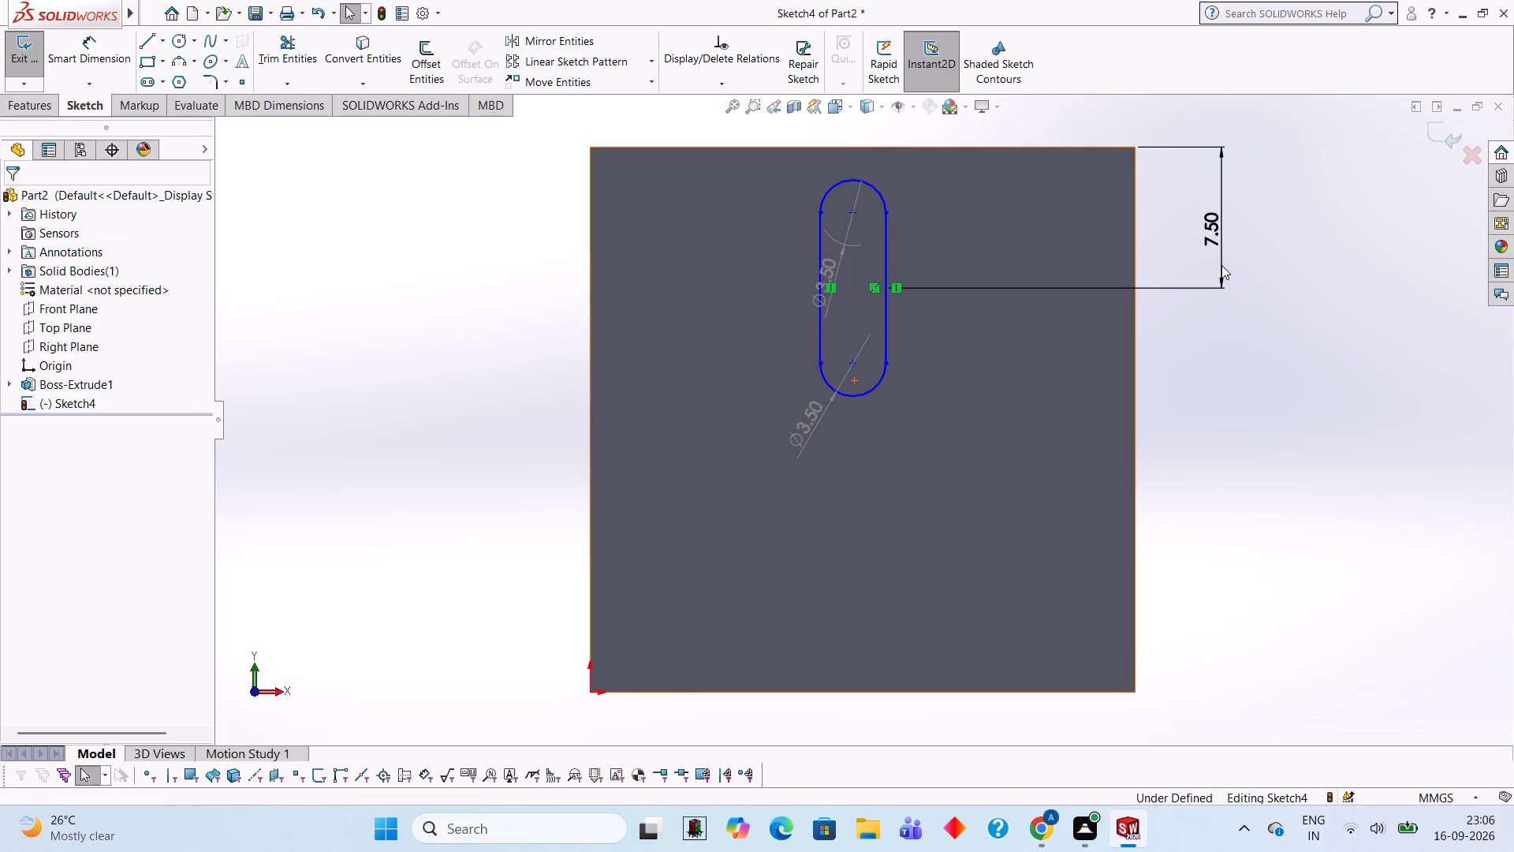
left_click(1281, 414)
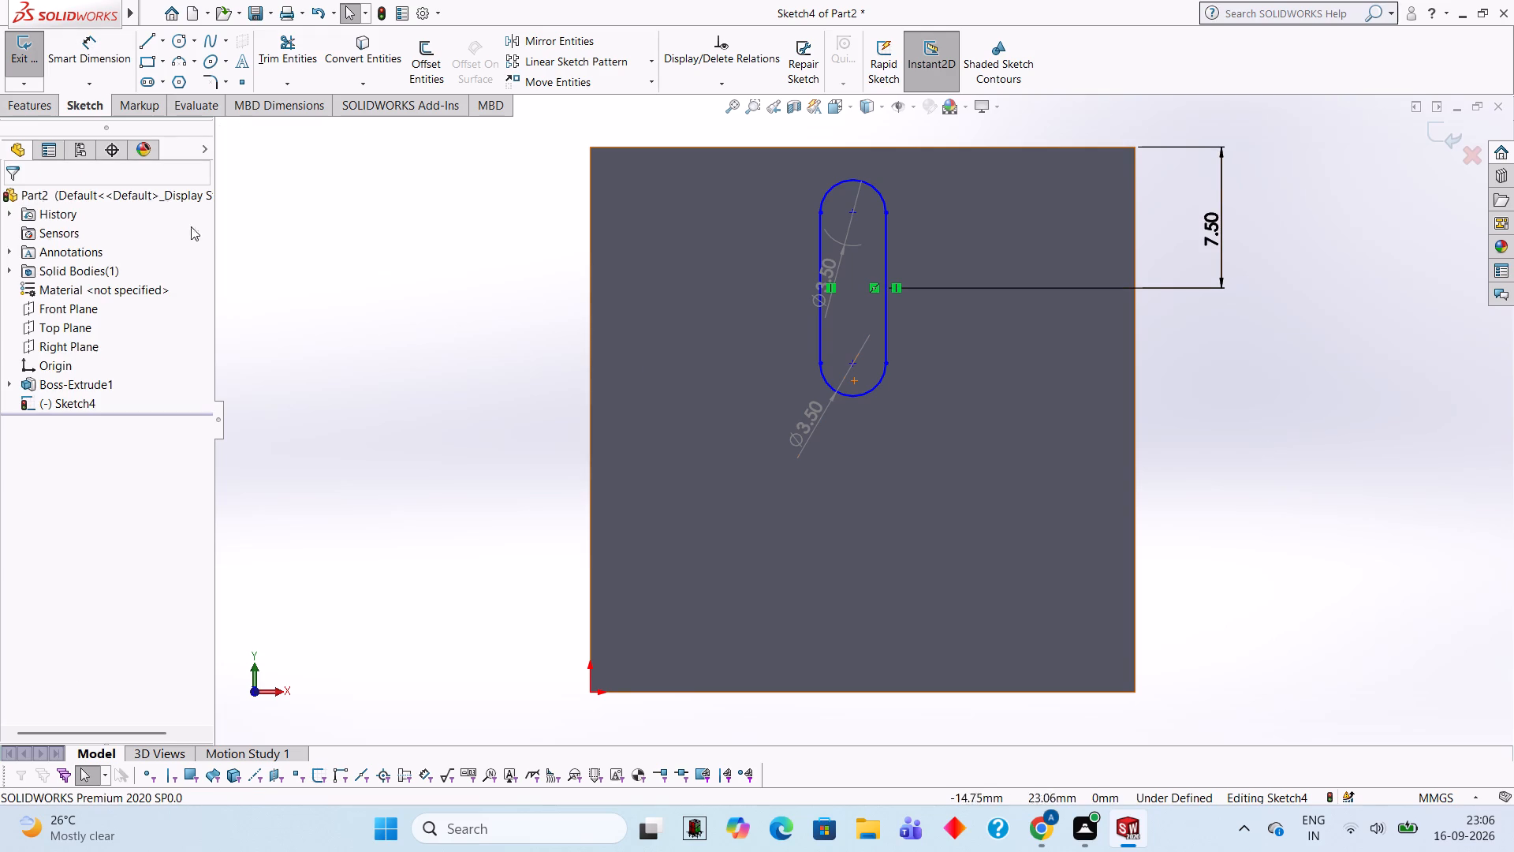
Cut-extrude the slot sketch through the block as a blind cut with a depth of 8 mm.
left_click(54, 106)
left_click(281, 73)
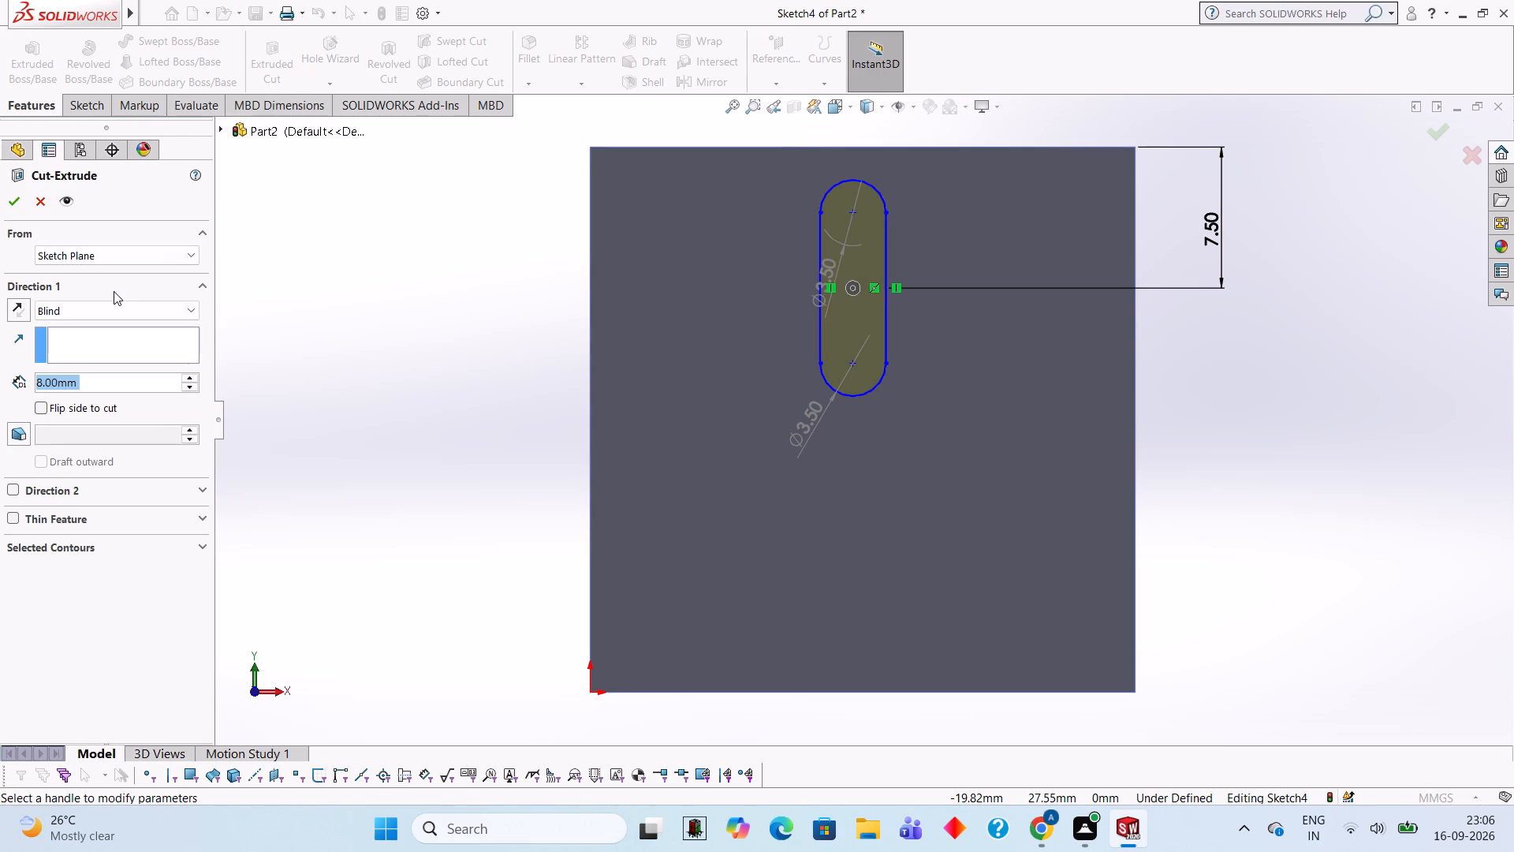
left_click(13, 213)
left_click(13, 203)
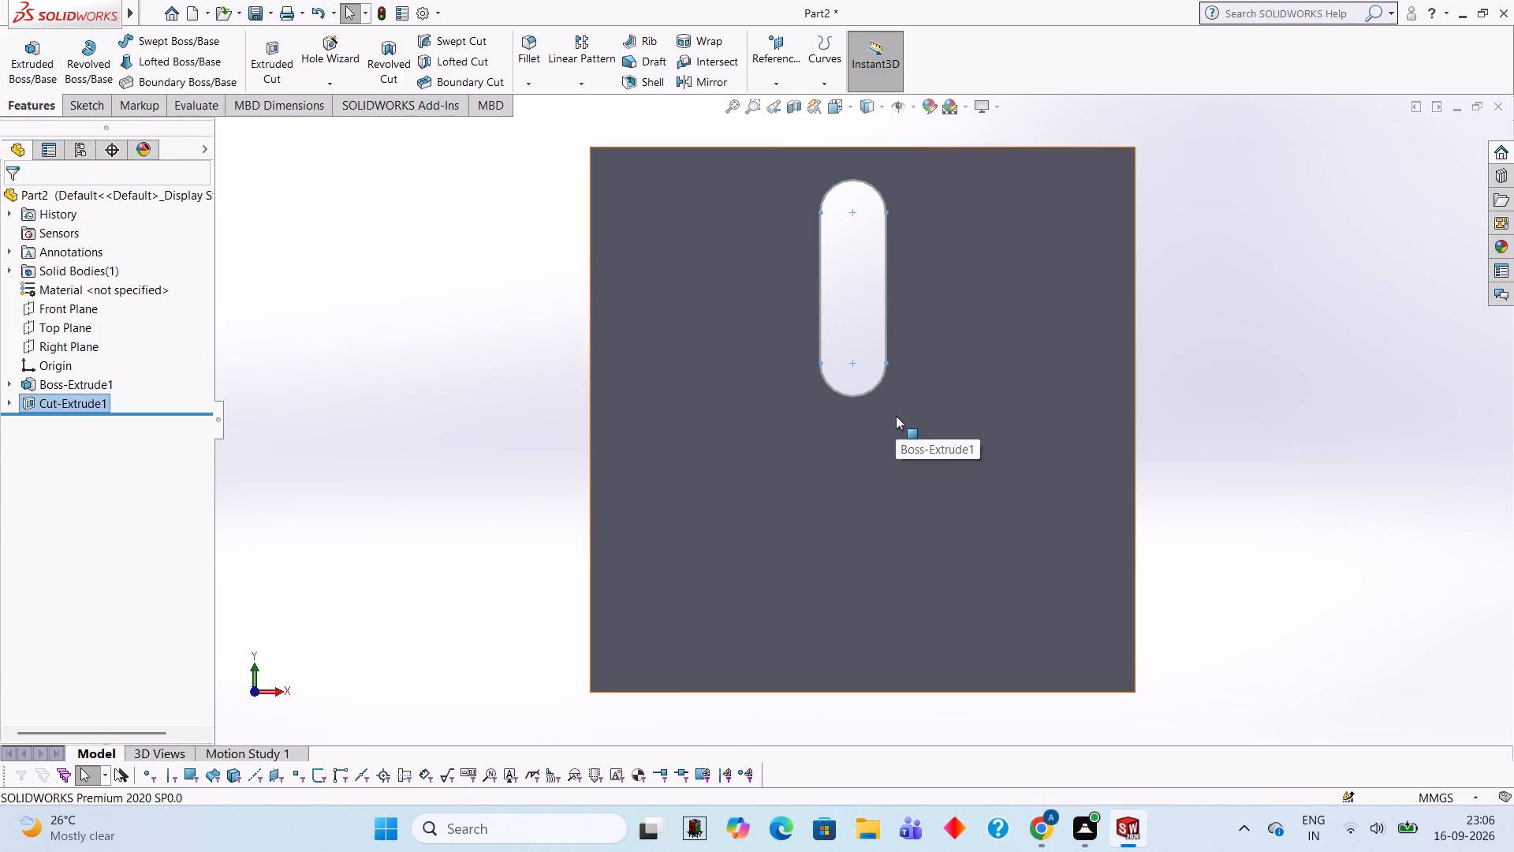
Rotate the block to examine the slot cut through its thickness.
right_click(1242, 301)
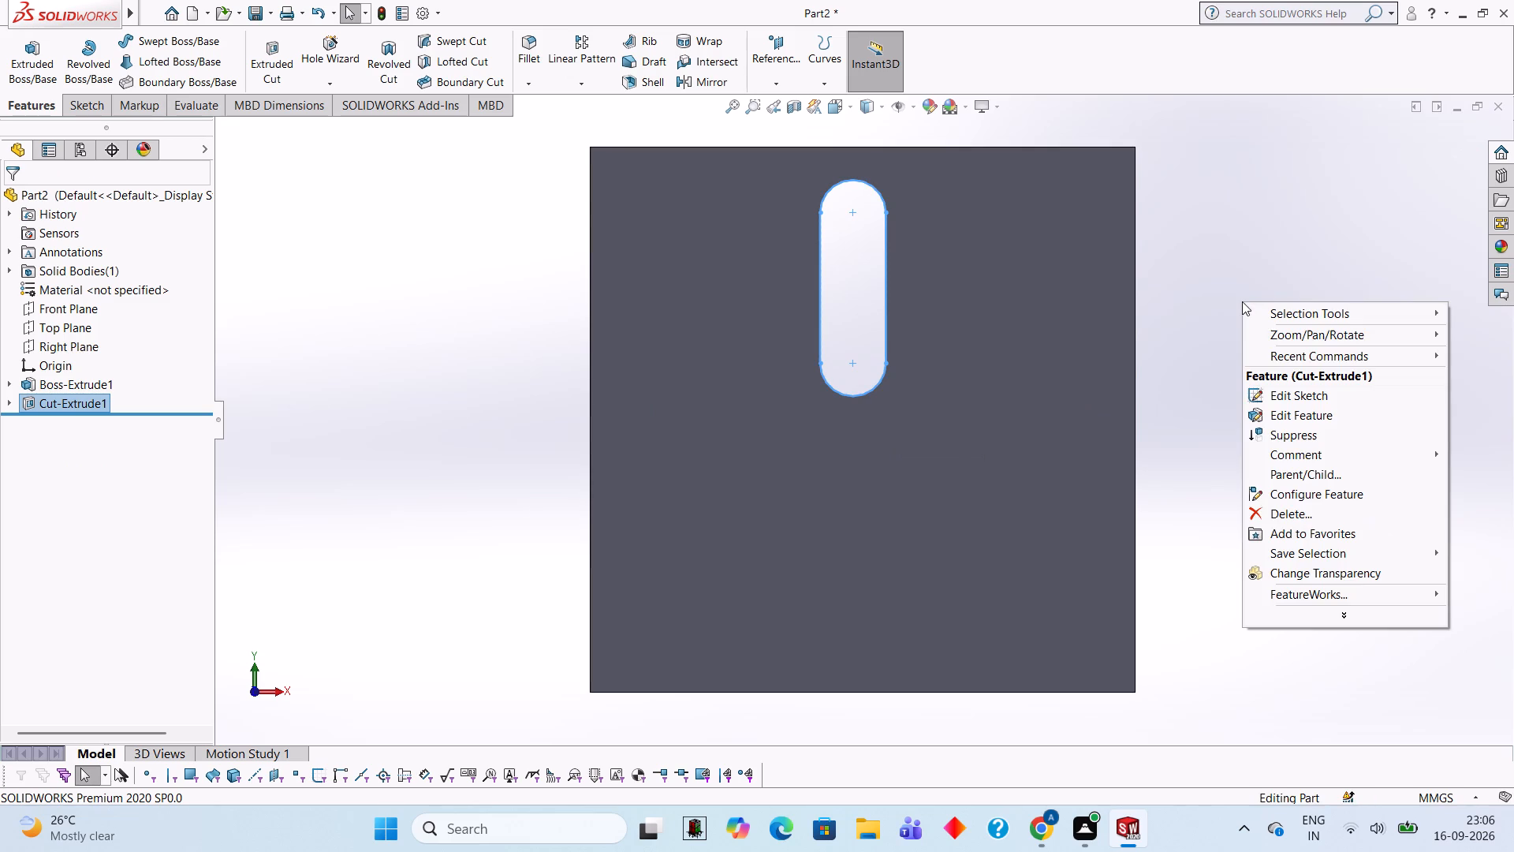
left_click(1288, 344)
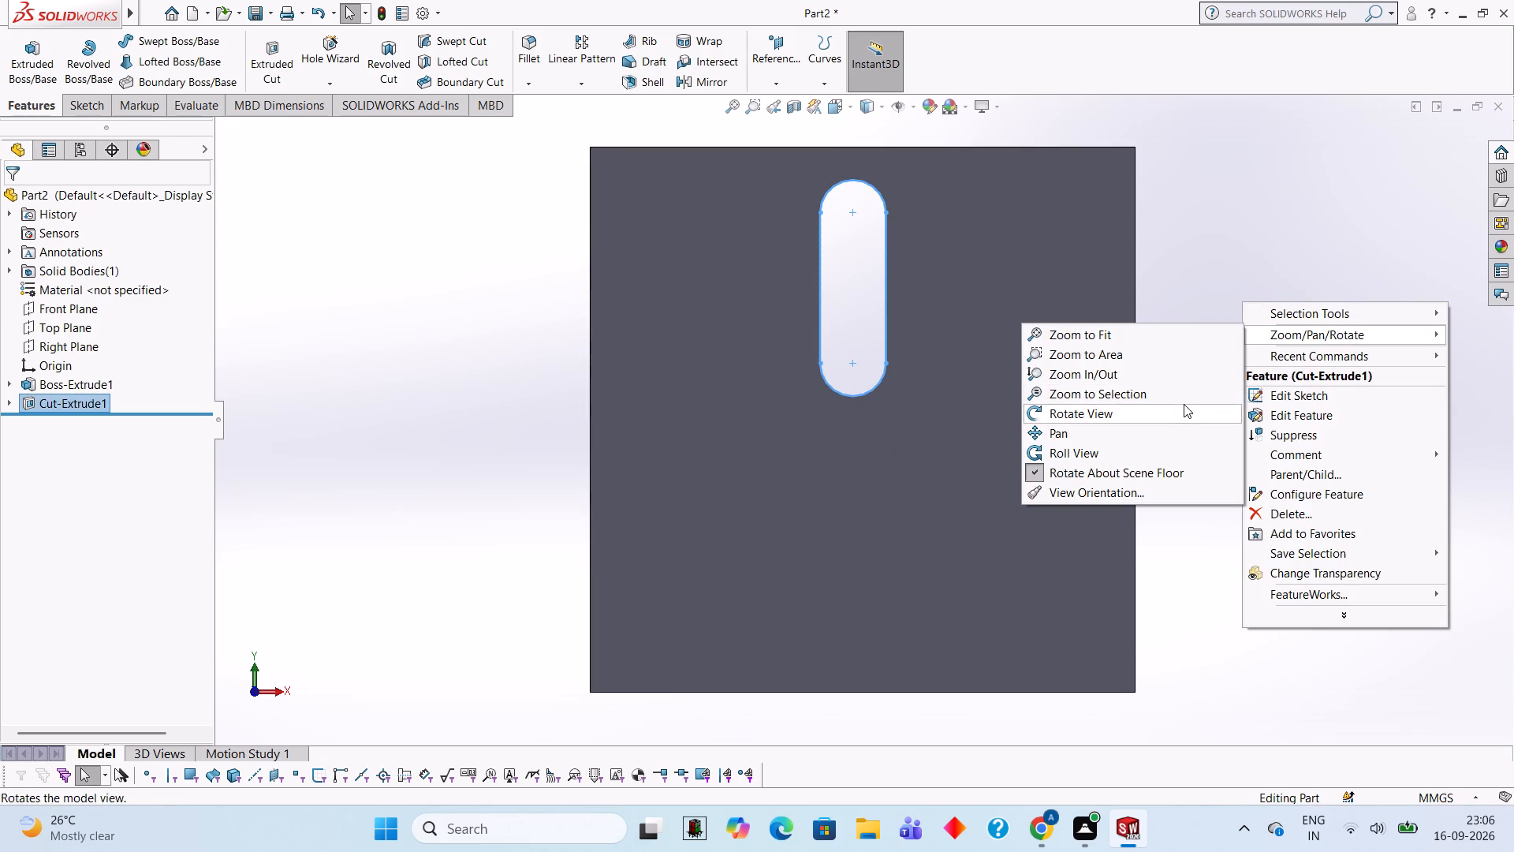
left_click(1184, 404)
left_click_drag(1211, 303, 944, 384)
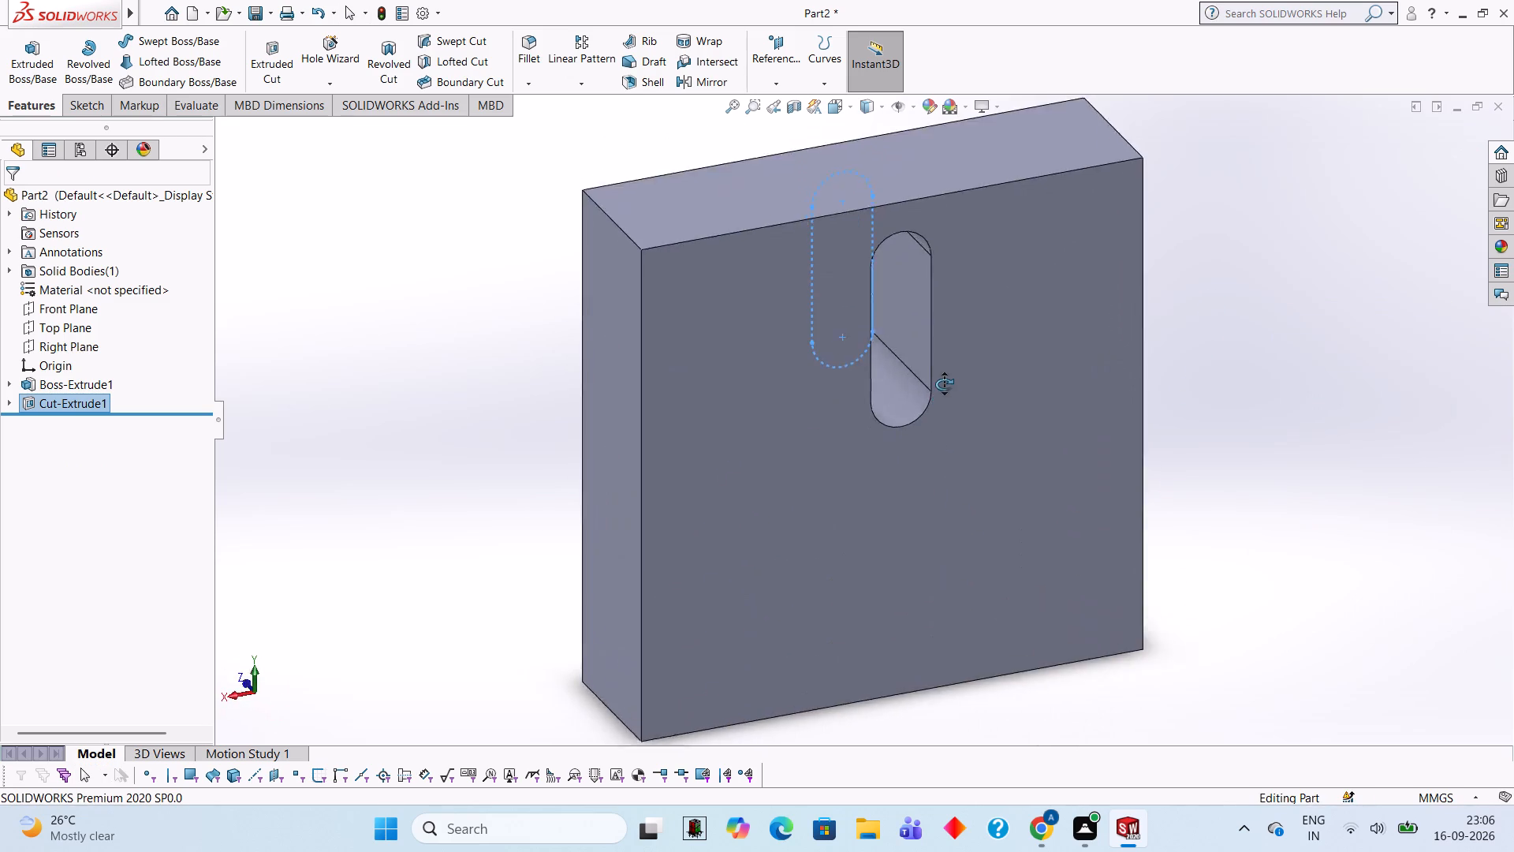
left_click_drag(944, 384, 1206, 275)
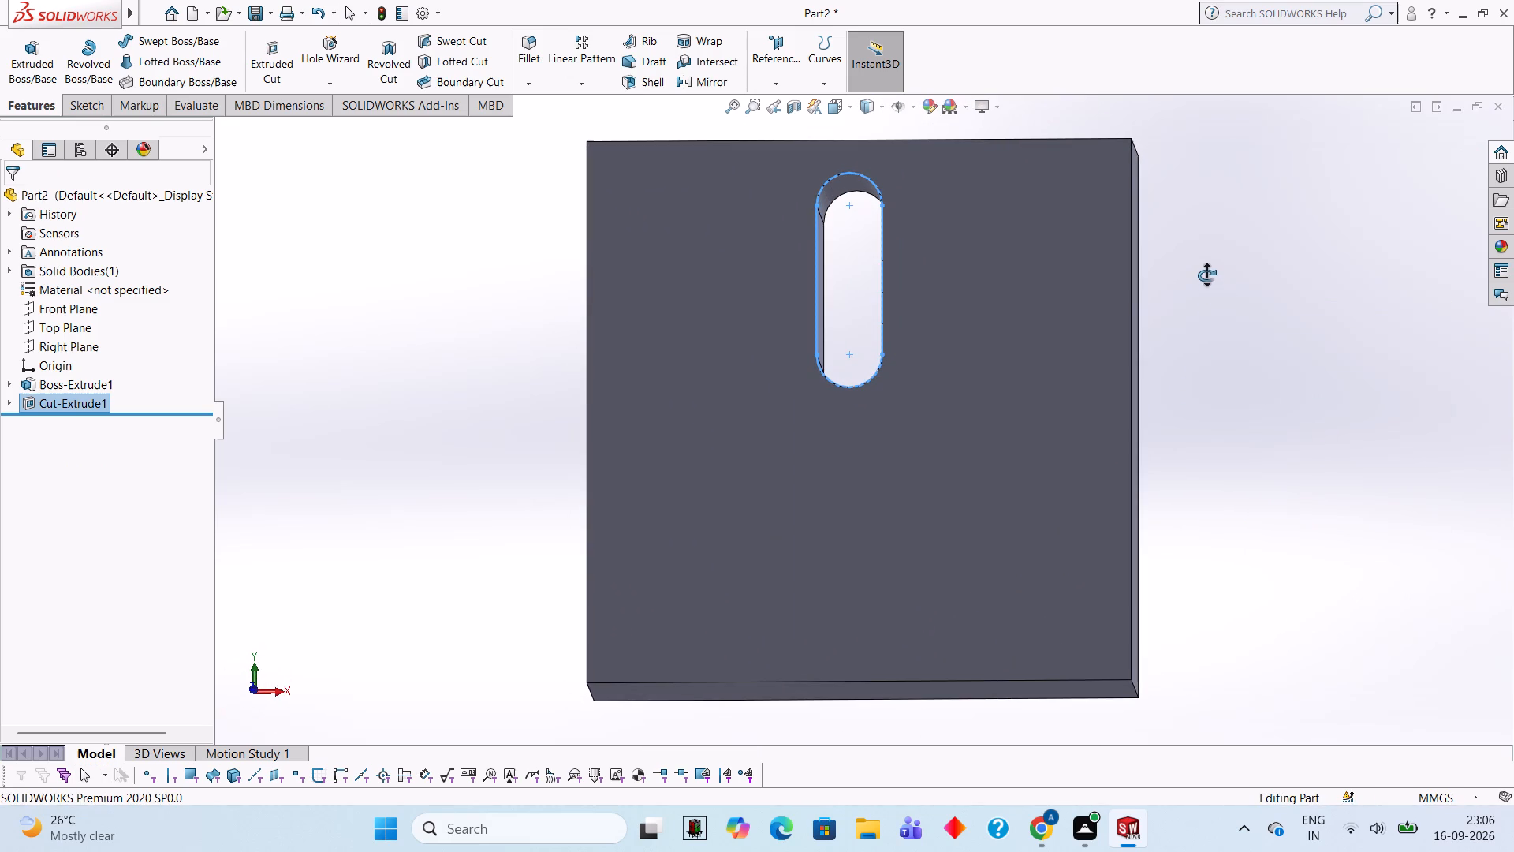
left_click_drag(1206, 275, 1209, 275)
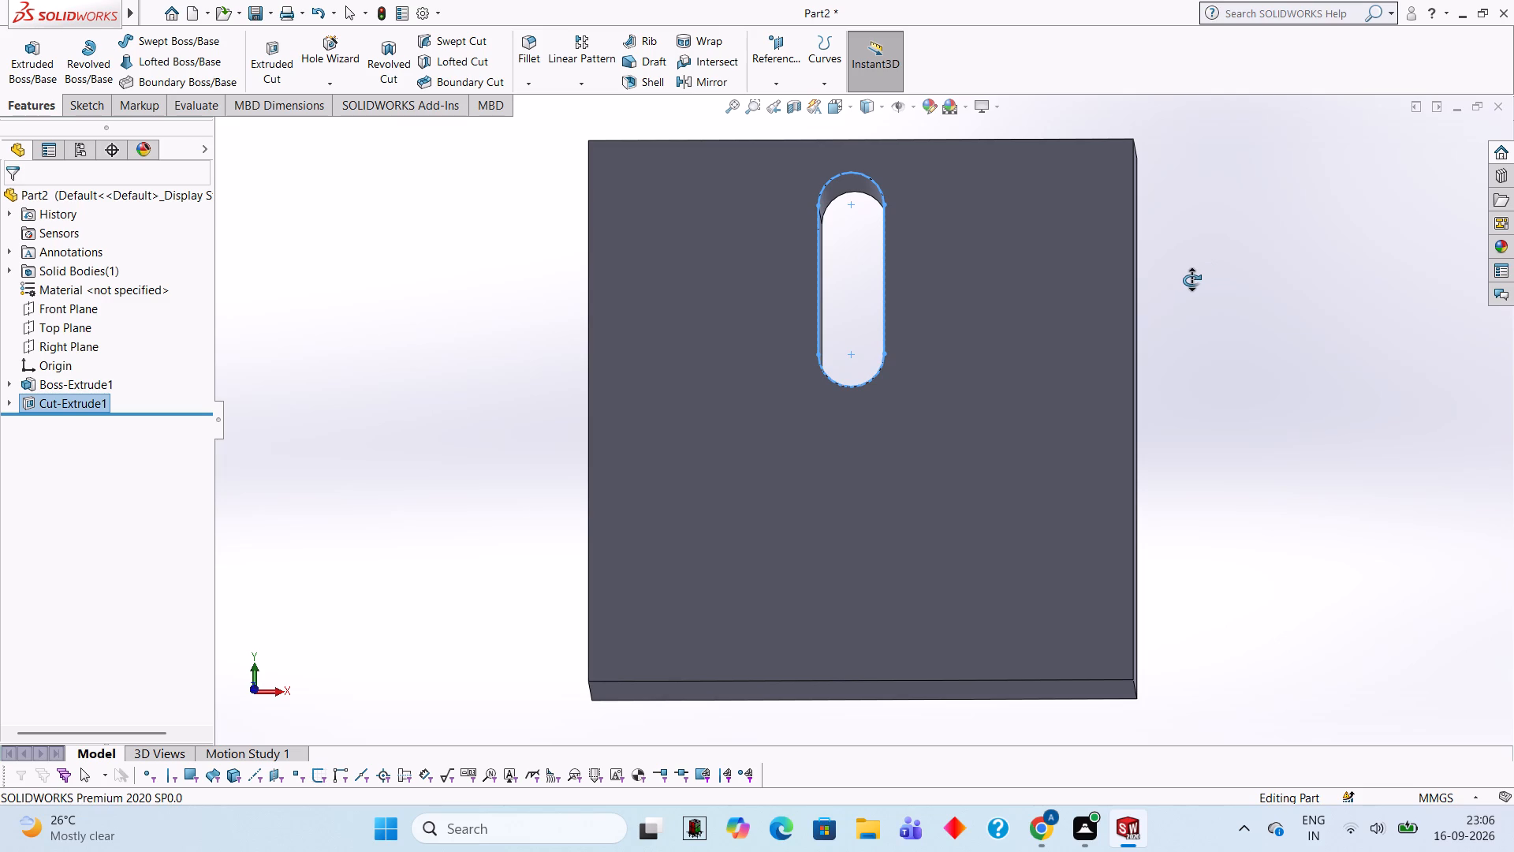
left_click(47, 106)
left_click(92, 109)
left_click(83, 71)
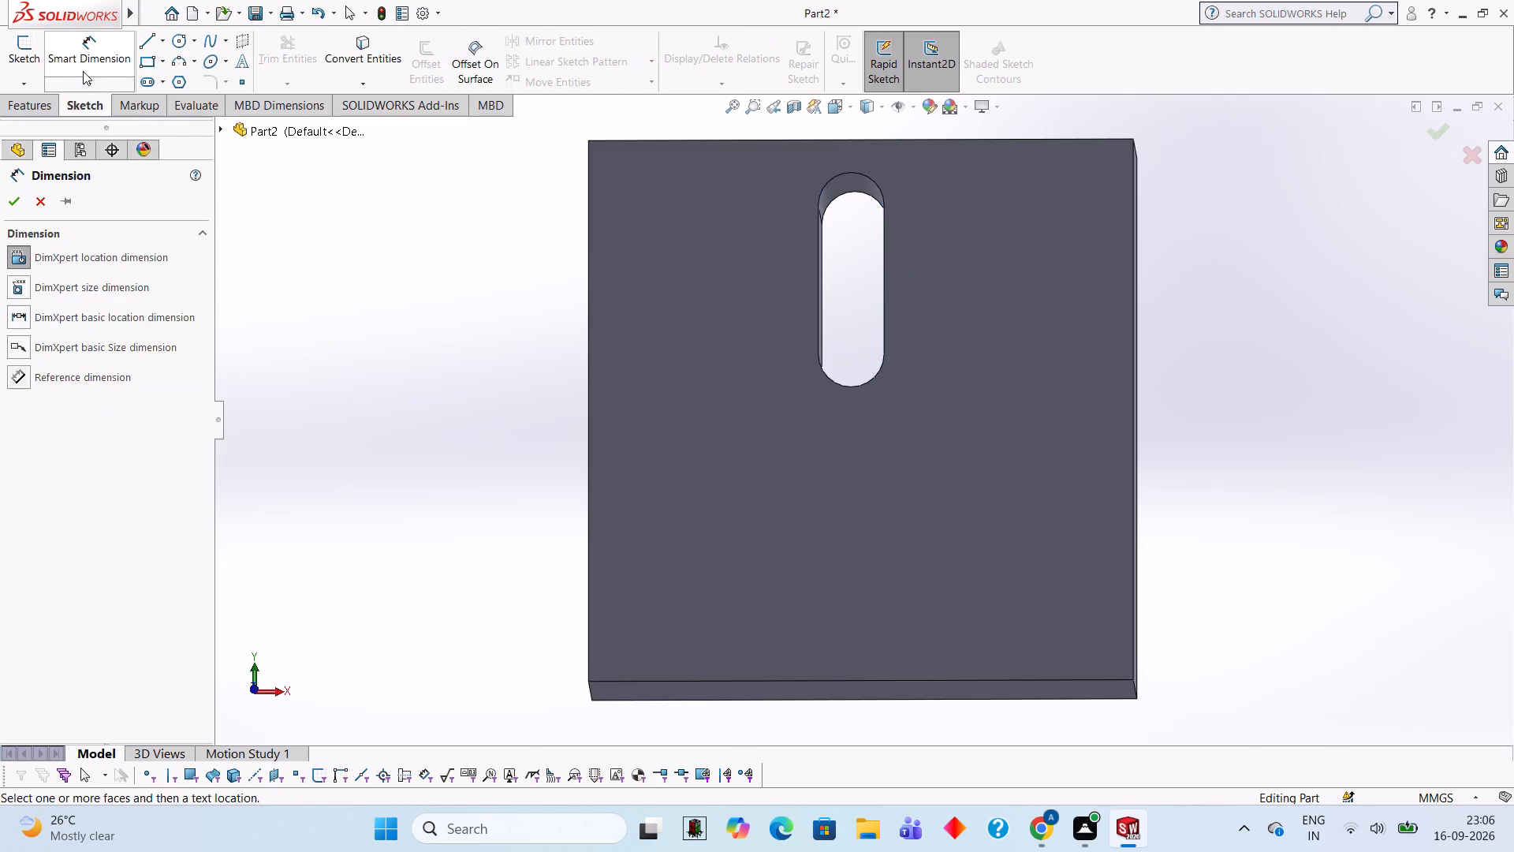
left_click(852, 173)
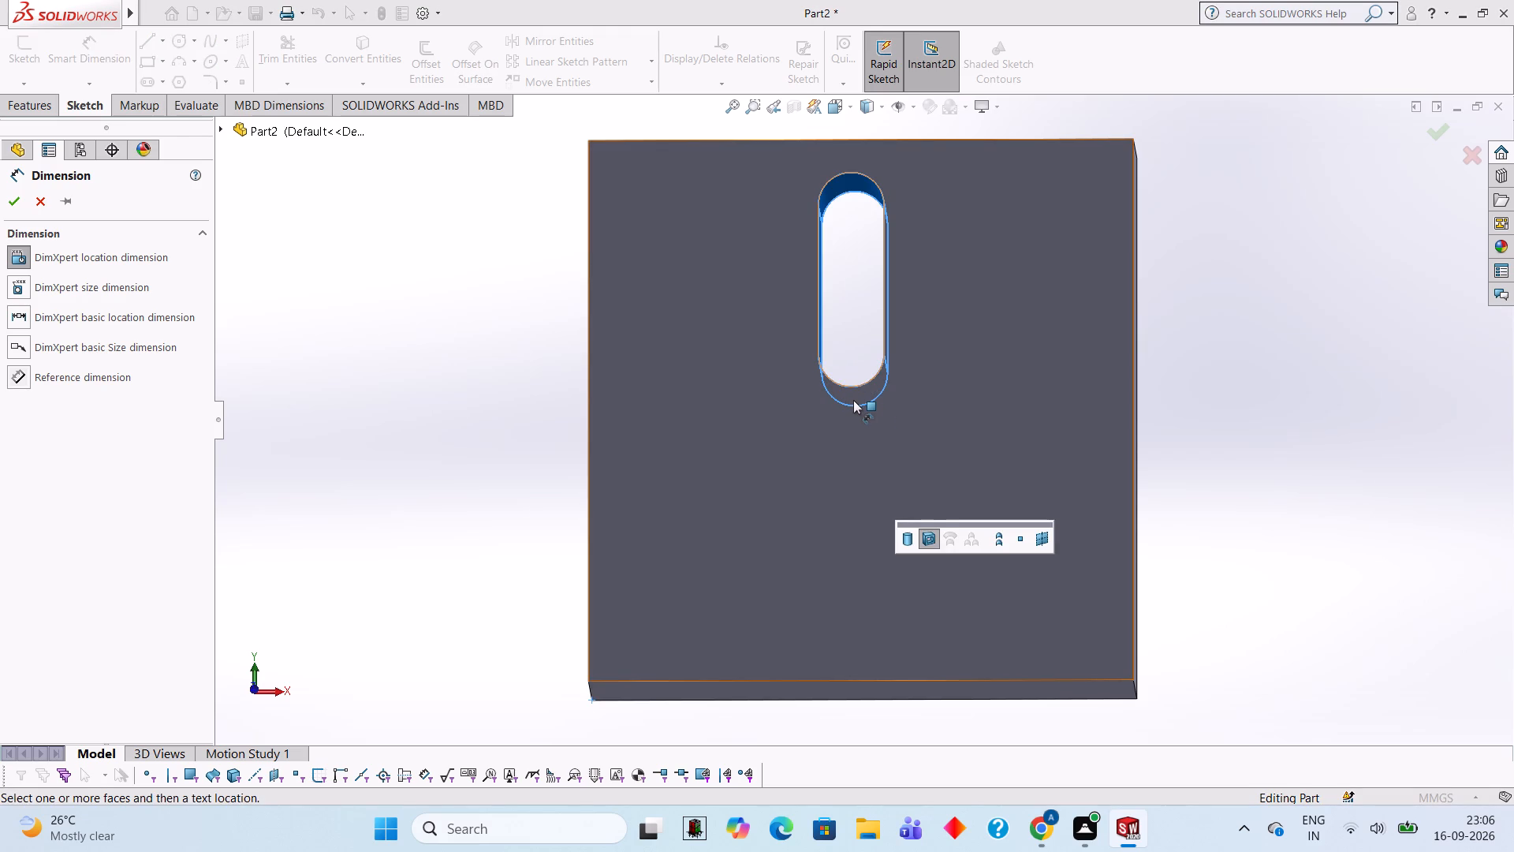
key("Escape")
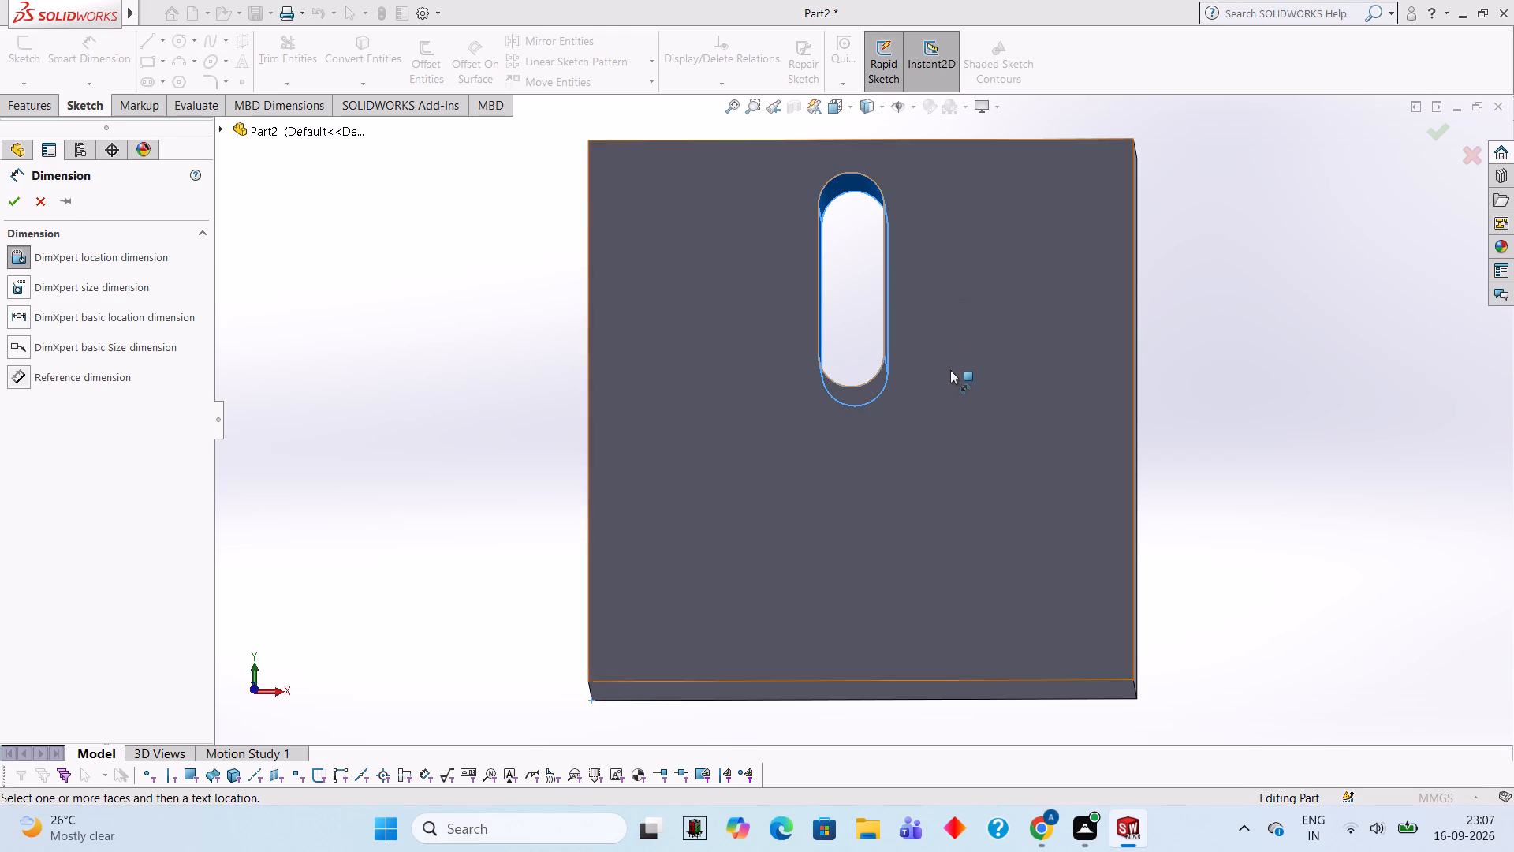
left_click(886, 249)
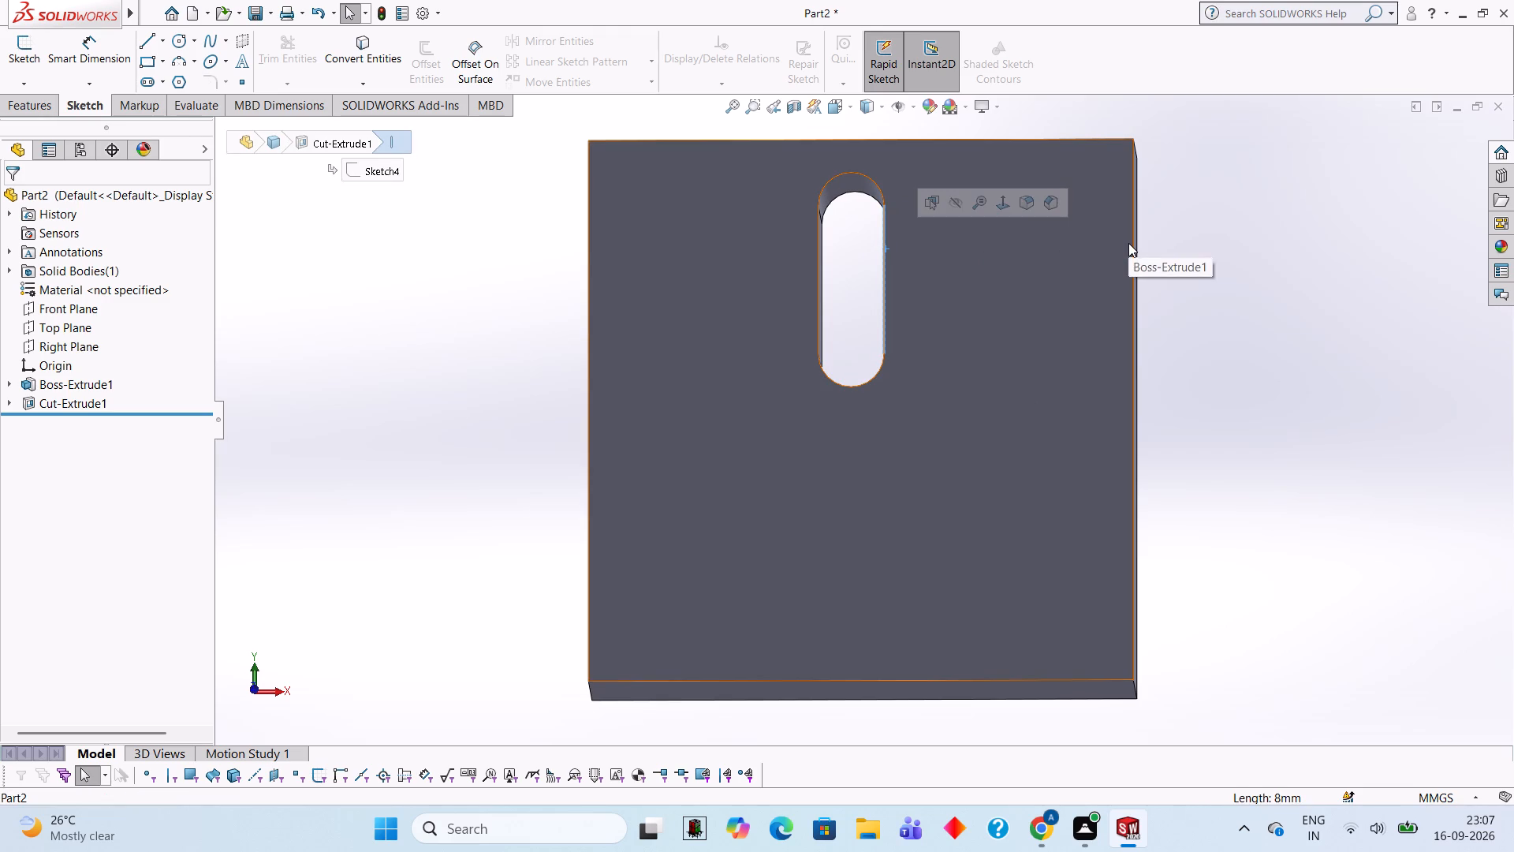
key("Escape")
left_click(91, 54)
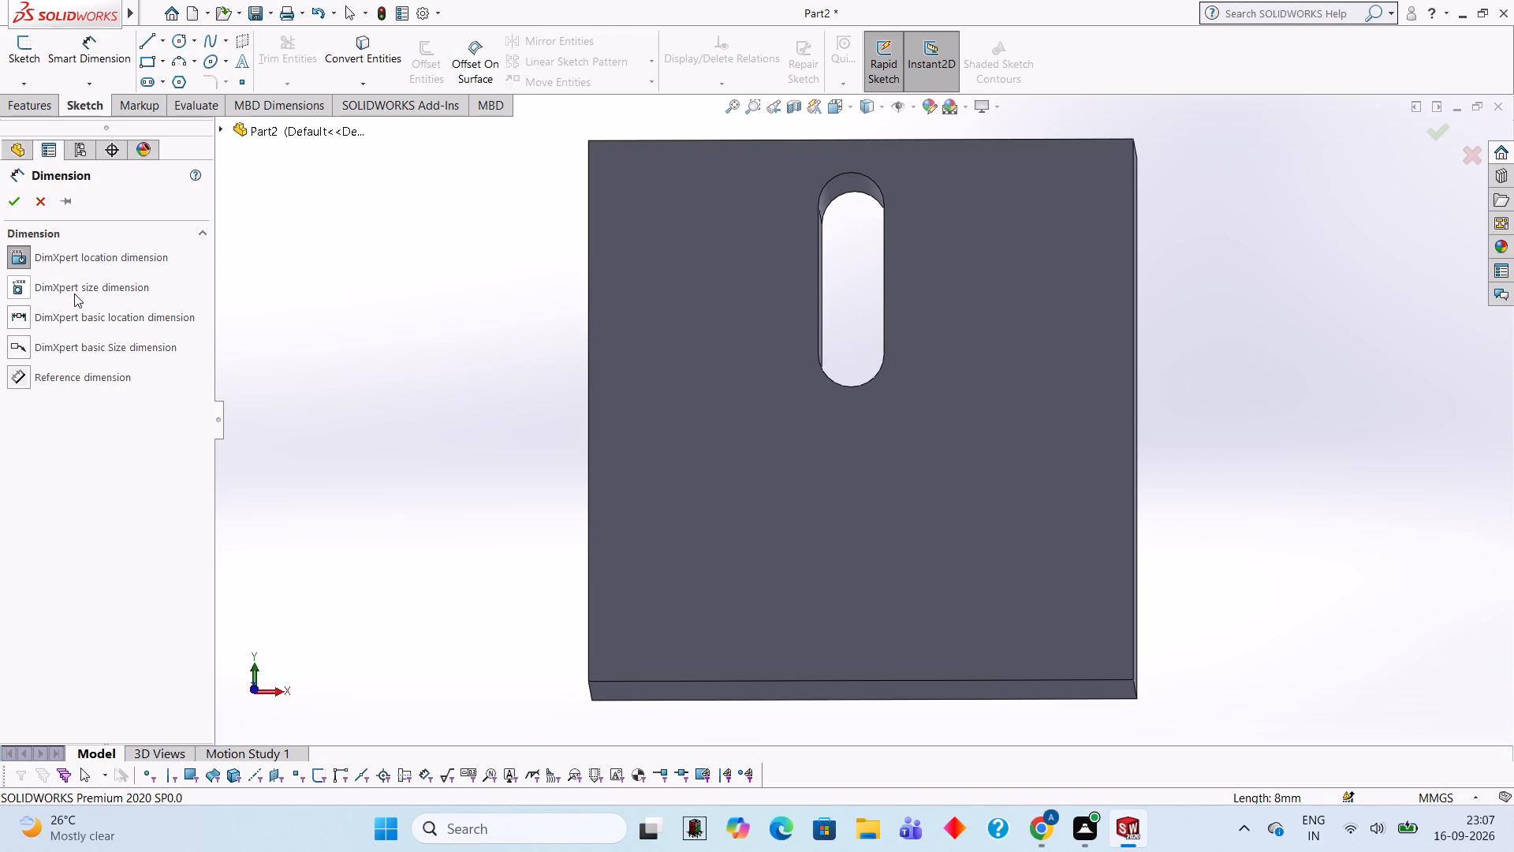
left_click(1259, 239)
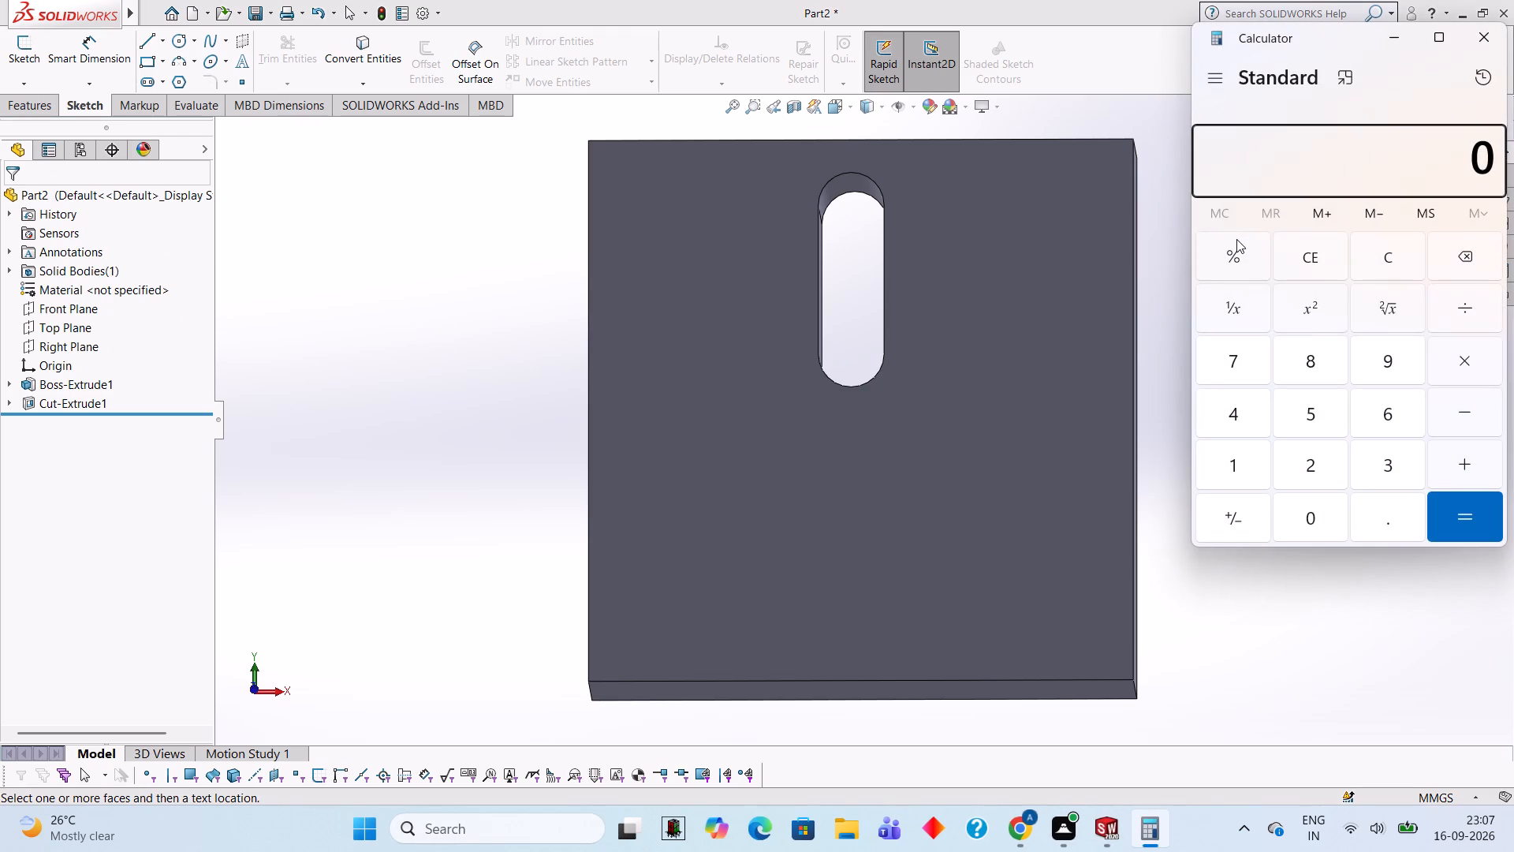
Divide 29 by 15 in Calculator and close it.
type("29")
key("slash")
type("15")
key("Return")
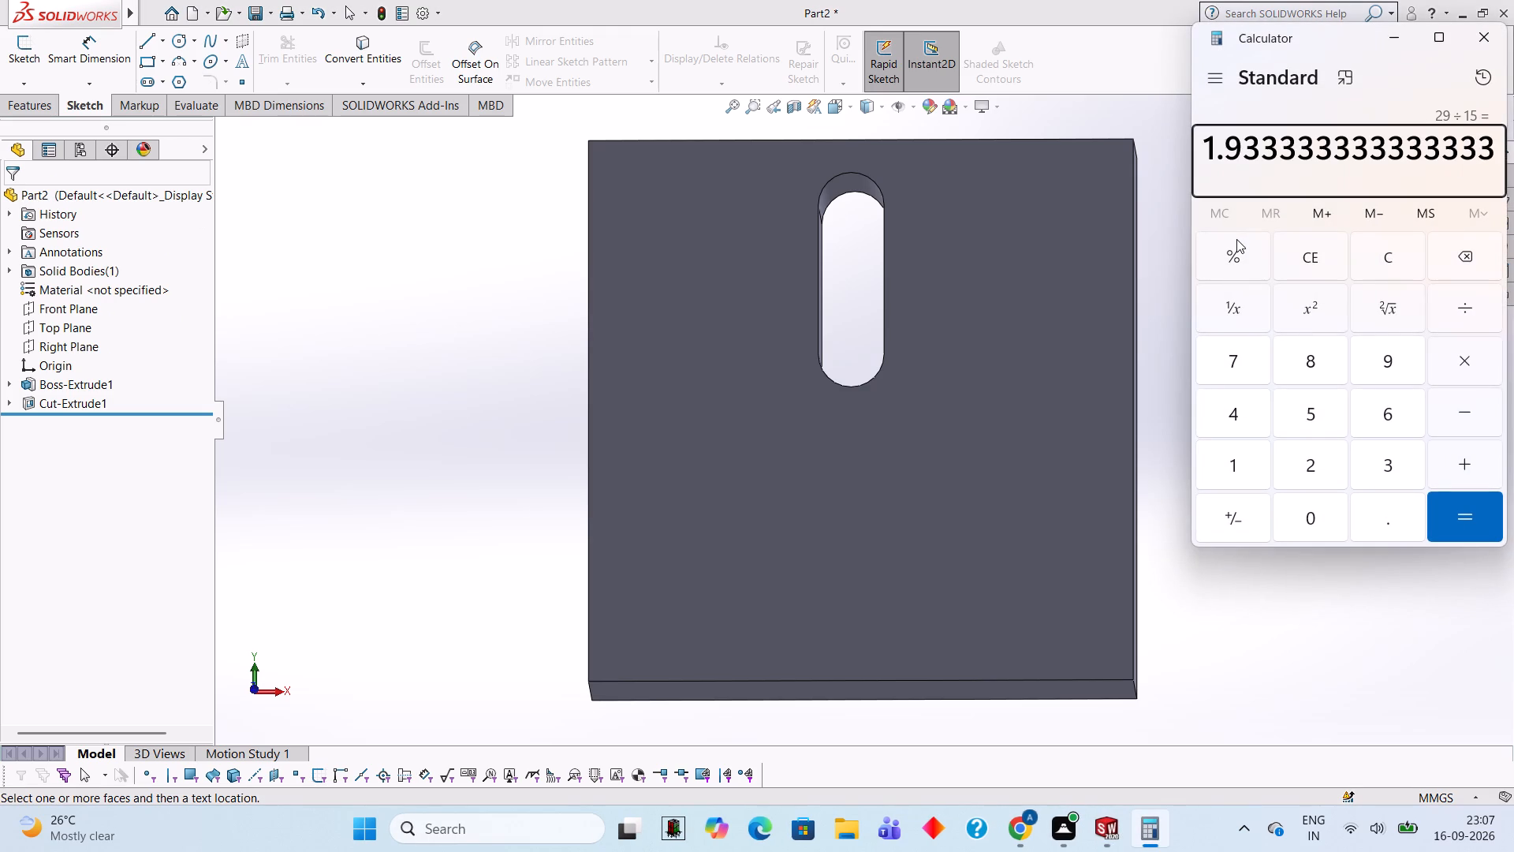
left_click(1484, 52)
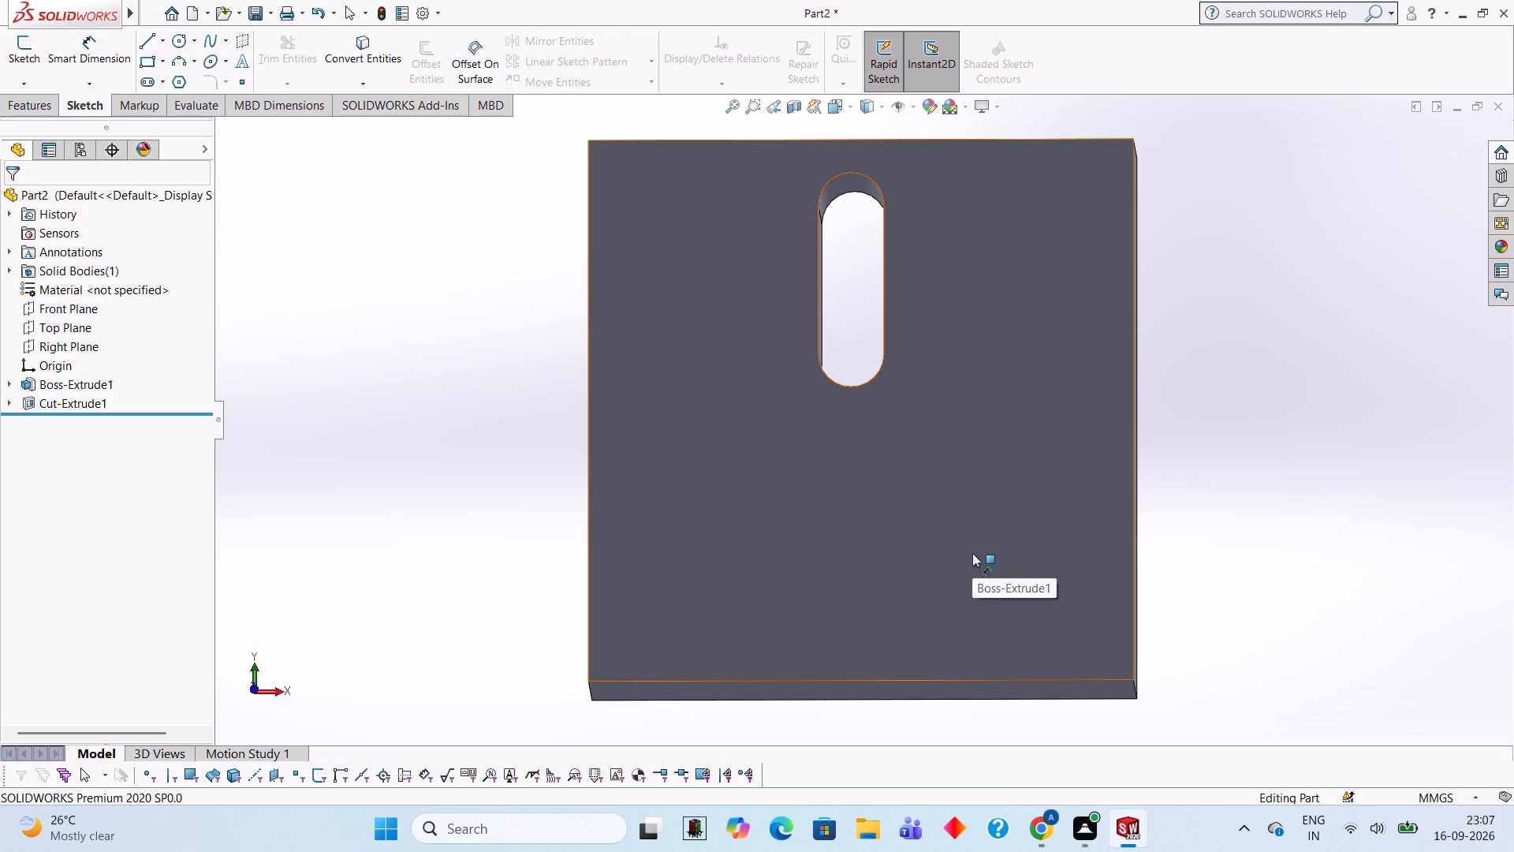
Undo the slot's cut-extrude to go back into its sketch.
key("ctrl+z")
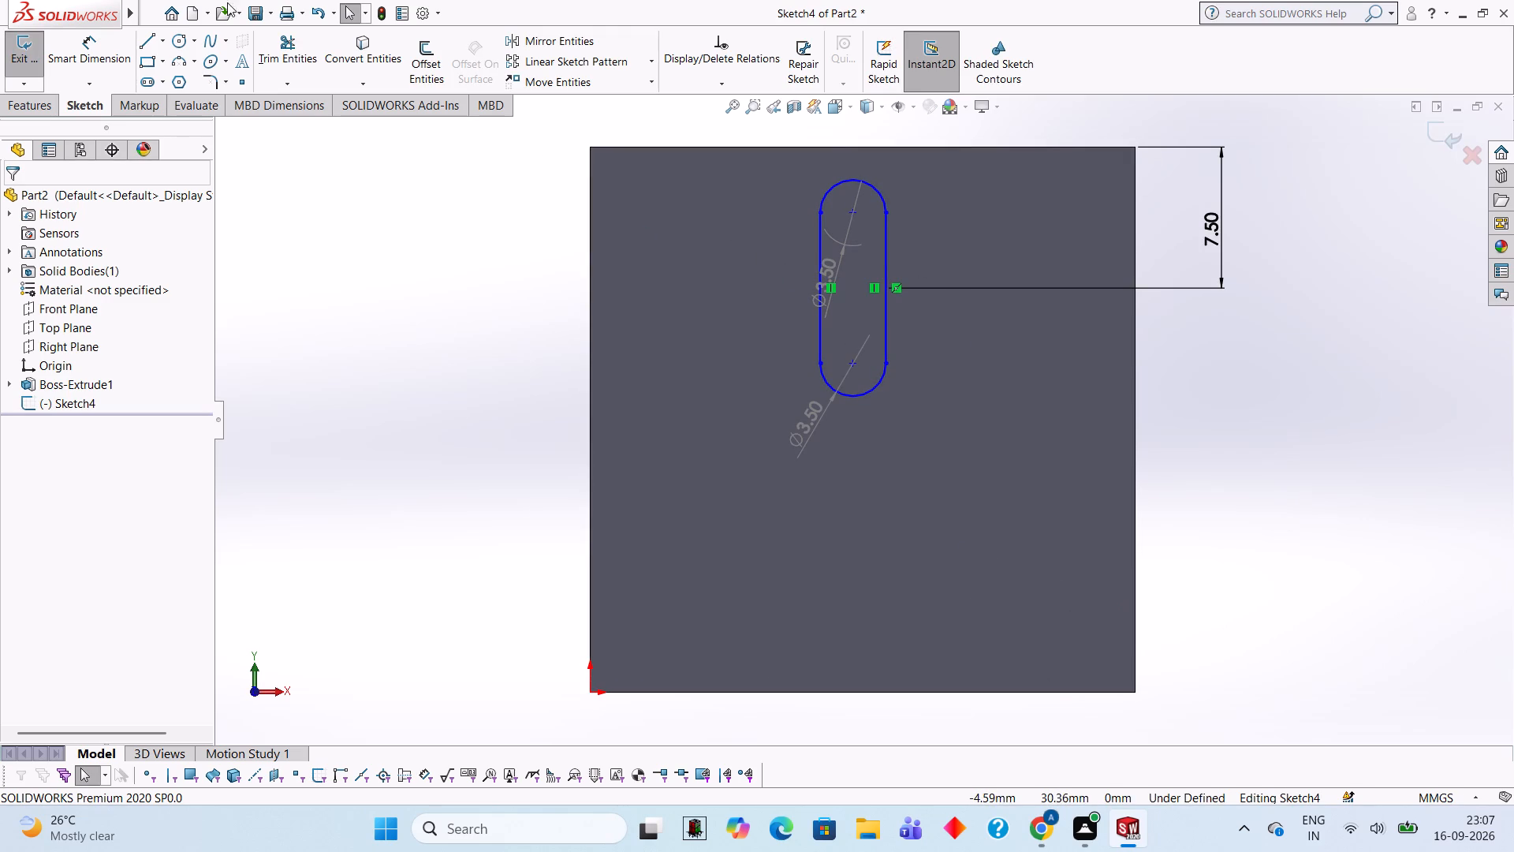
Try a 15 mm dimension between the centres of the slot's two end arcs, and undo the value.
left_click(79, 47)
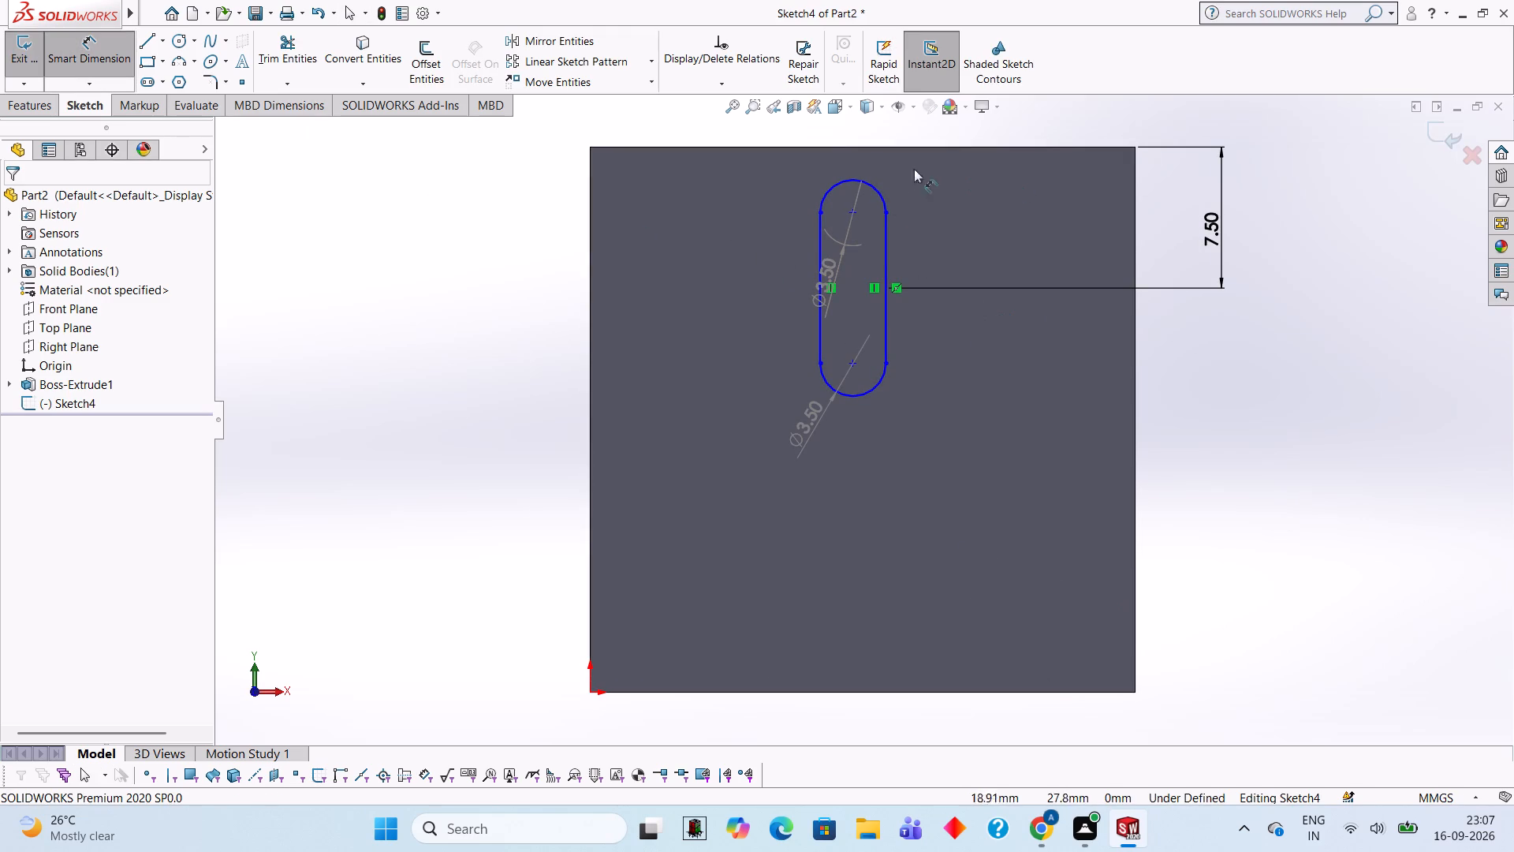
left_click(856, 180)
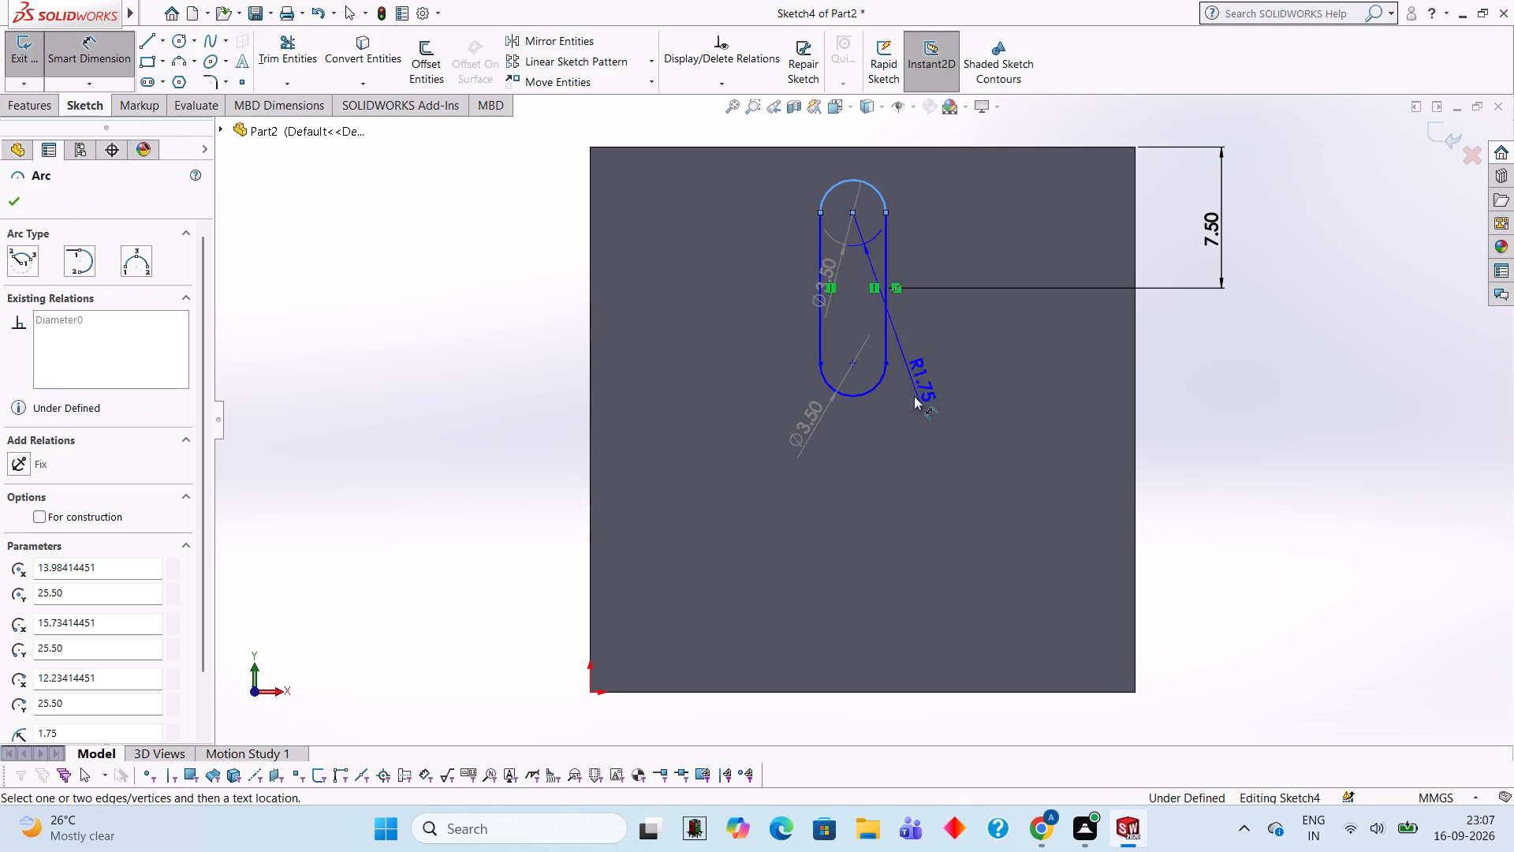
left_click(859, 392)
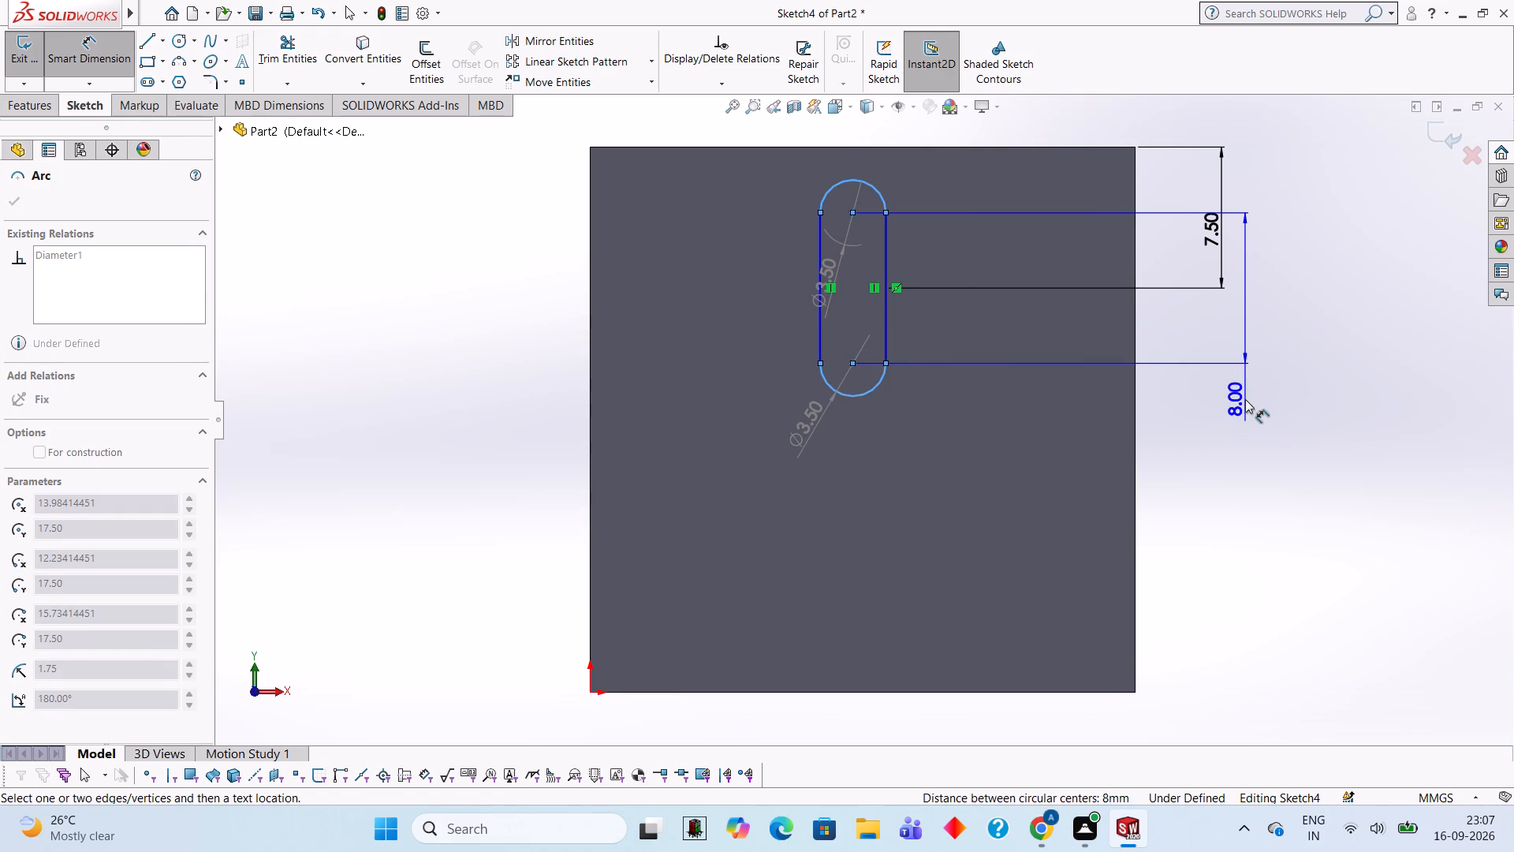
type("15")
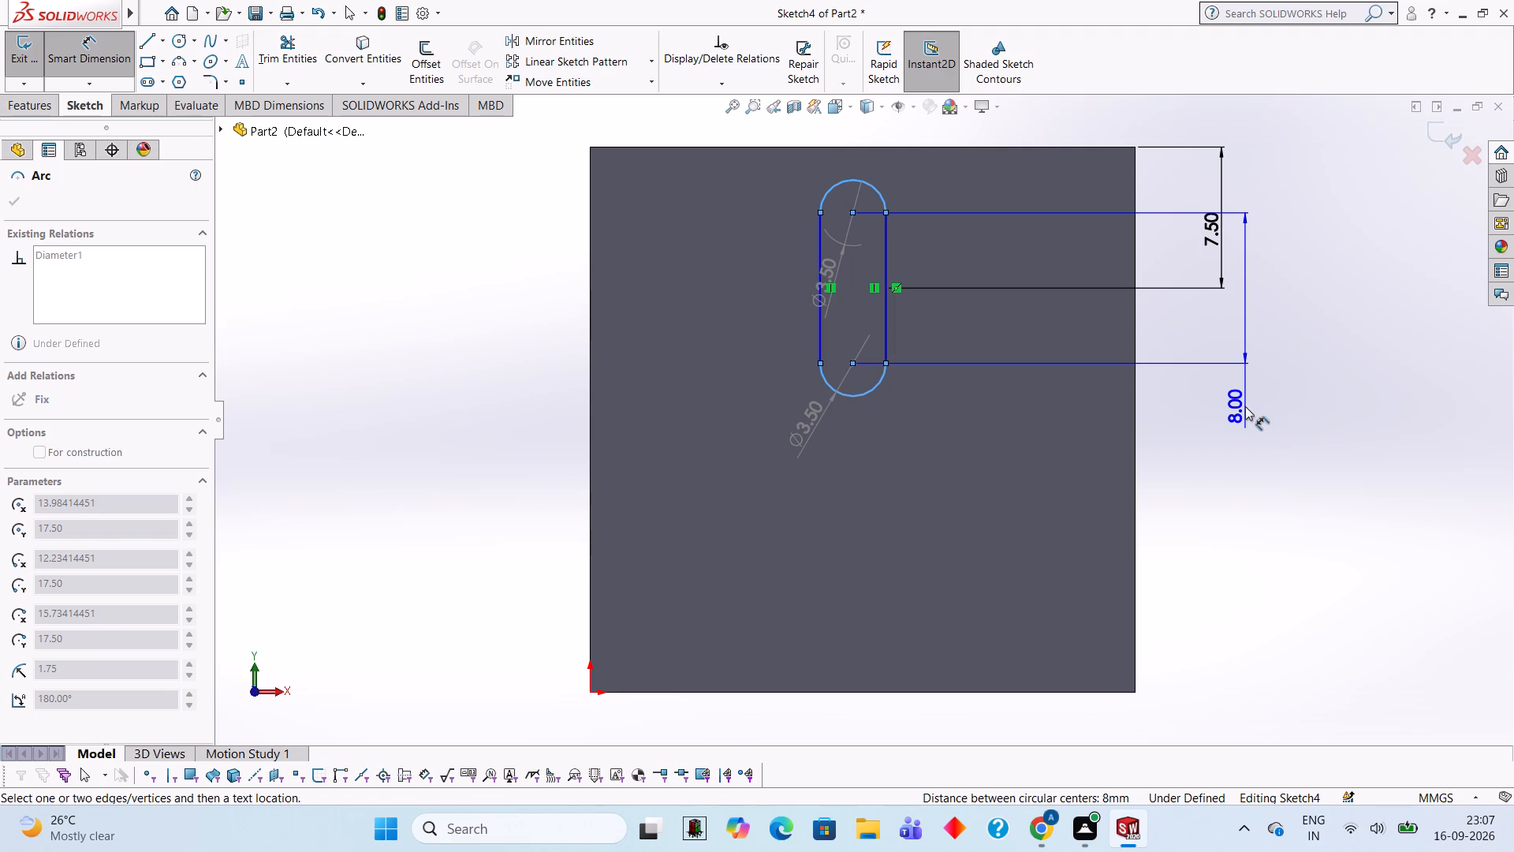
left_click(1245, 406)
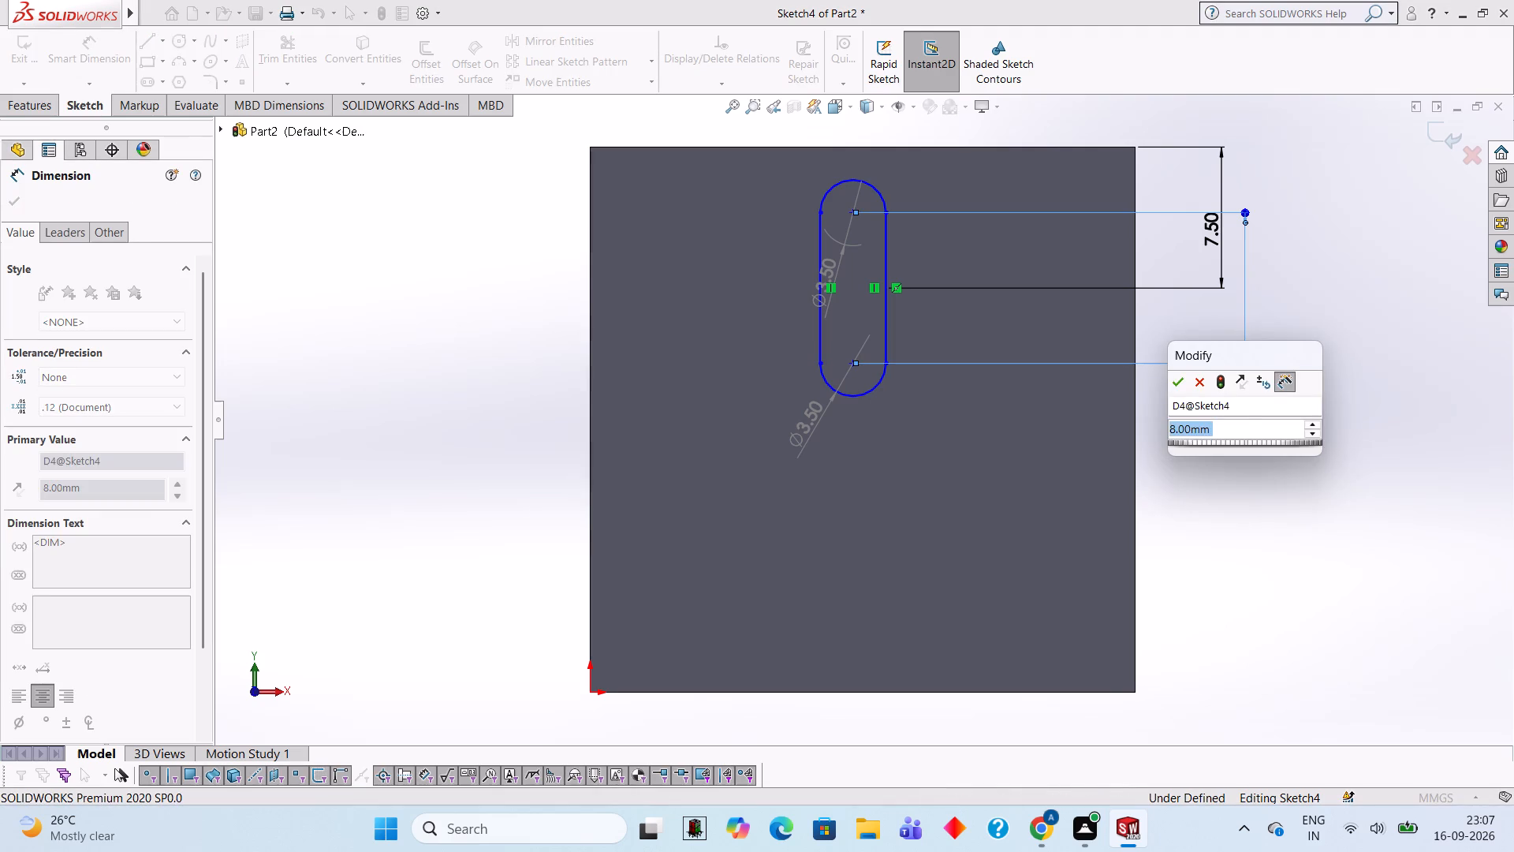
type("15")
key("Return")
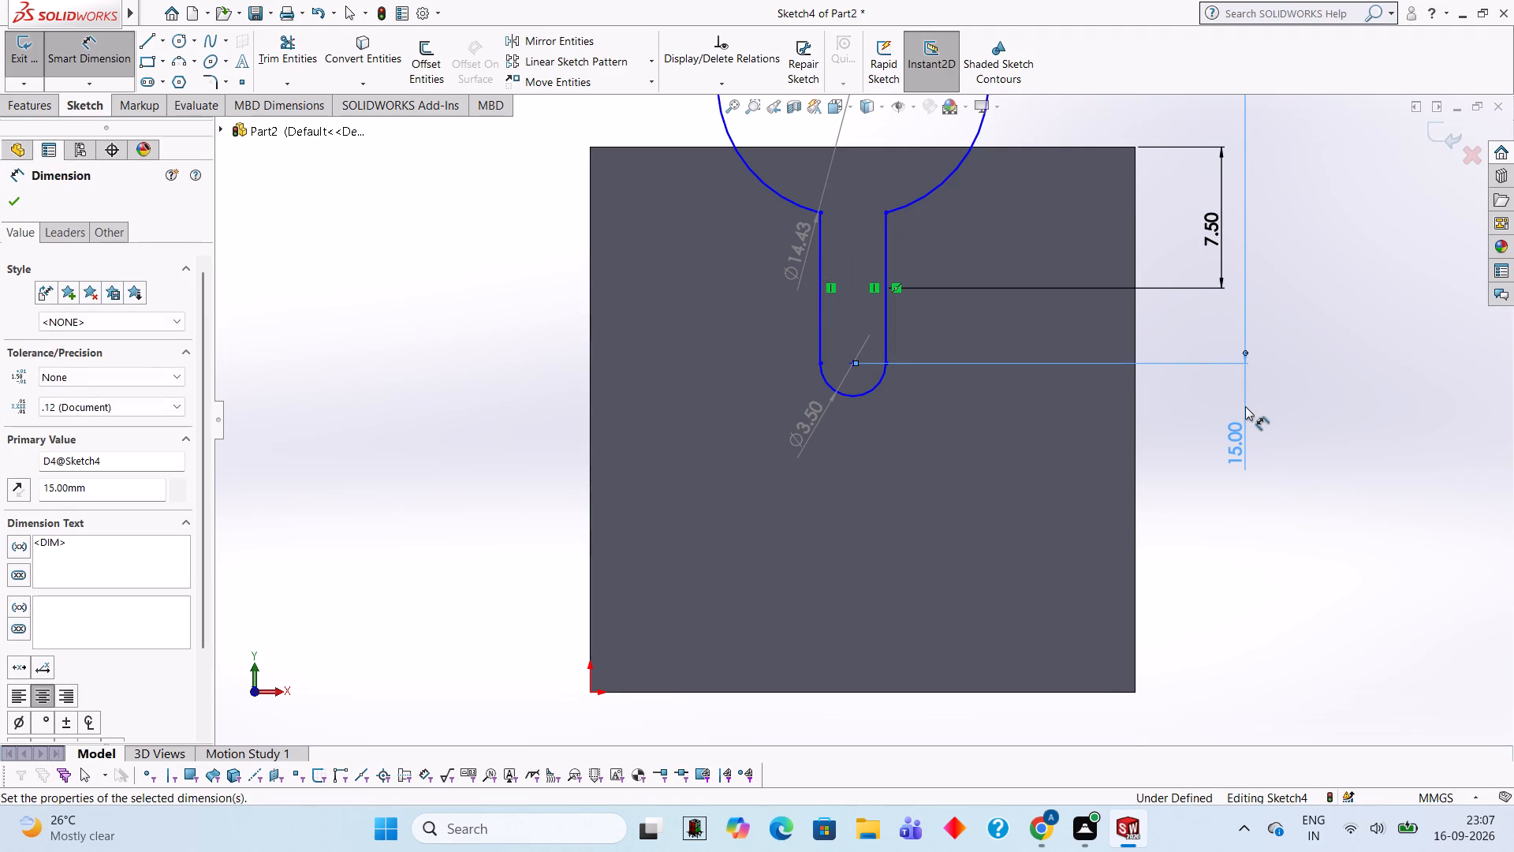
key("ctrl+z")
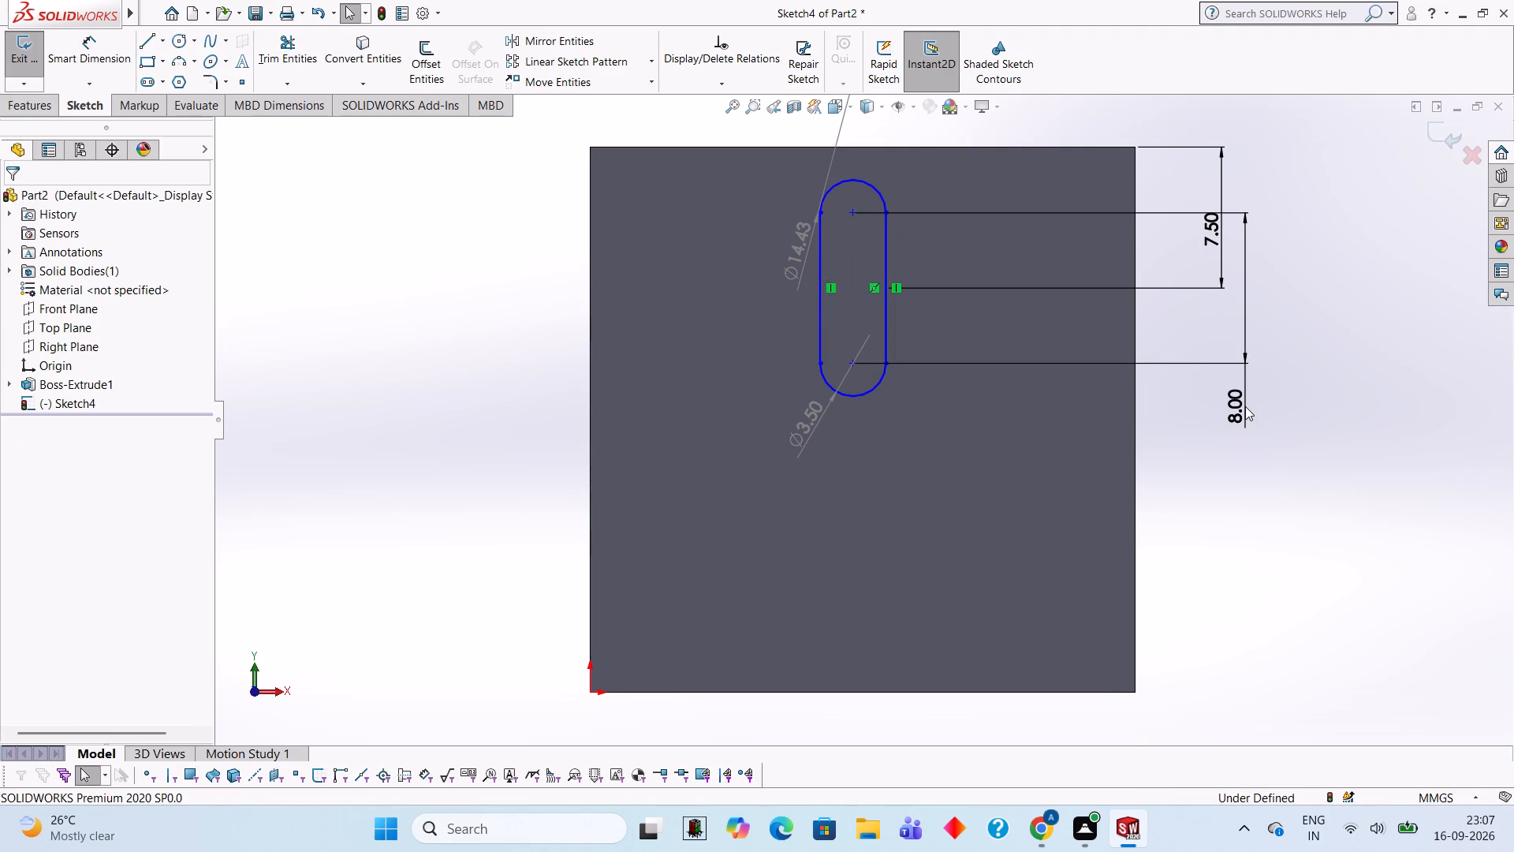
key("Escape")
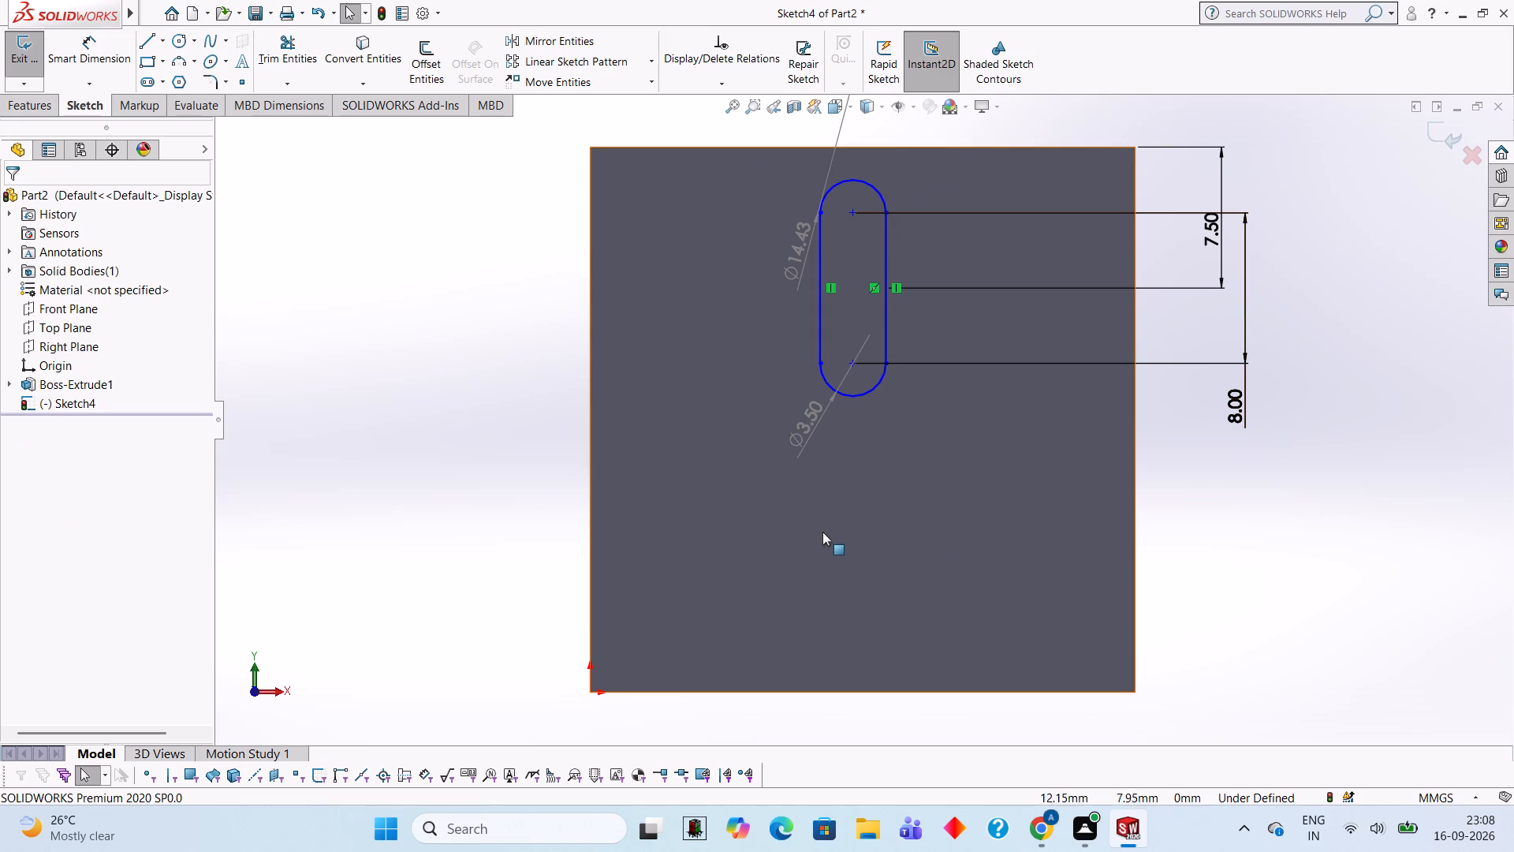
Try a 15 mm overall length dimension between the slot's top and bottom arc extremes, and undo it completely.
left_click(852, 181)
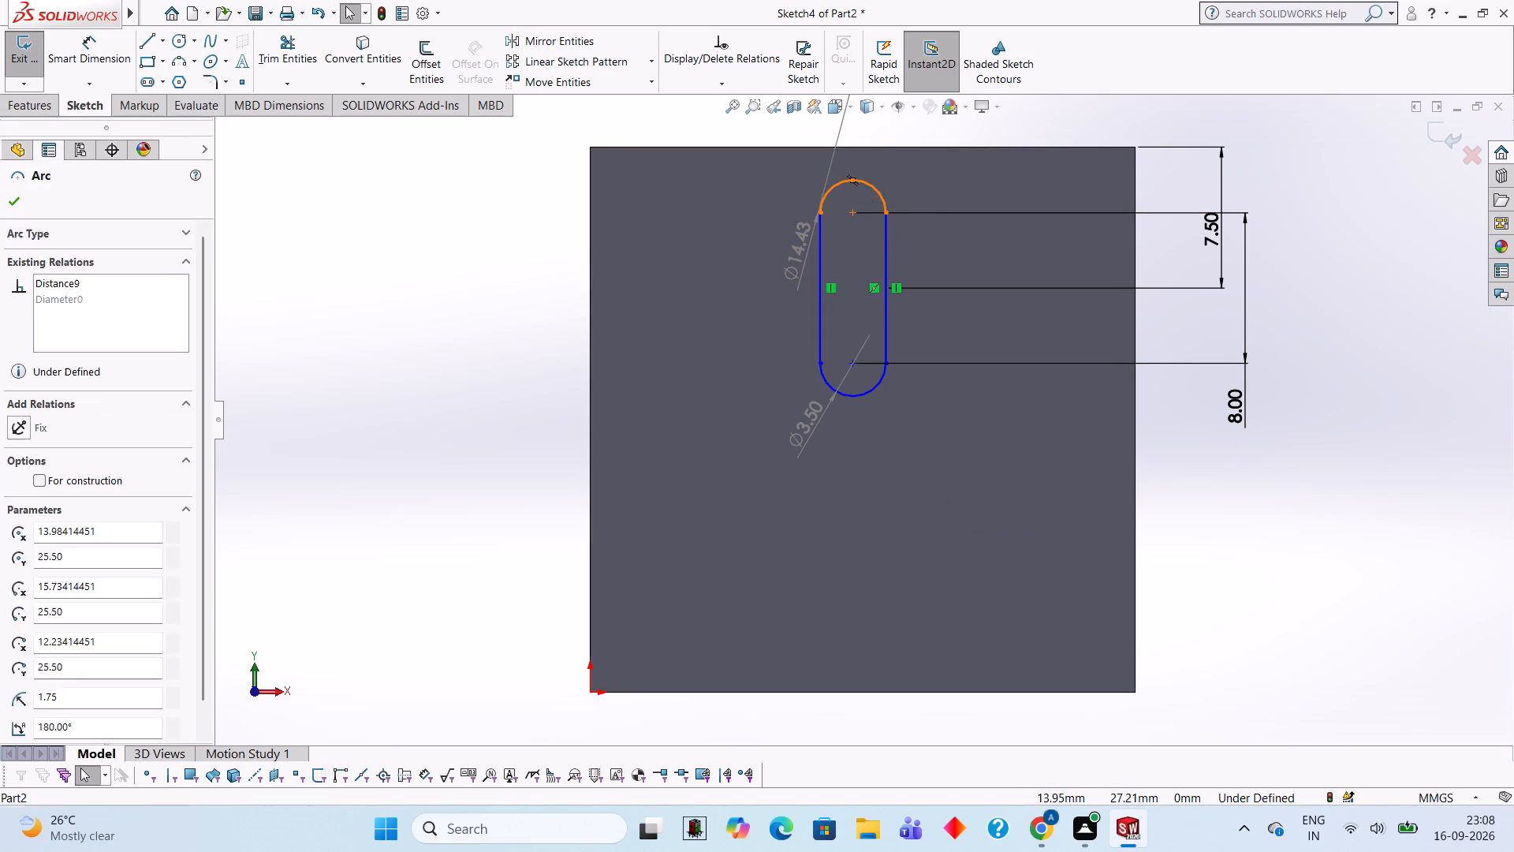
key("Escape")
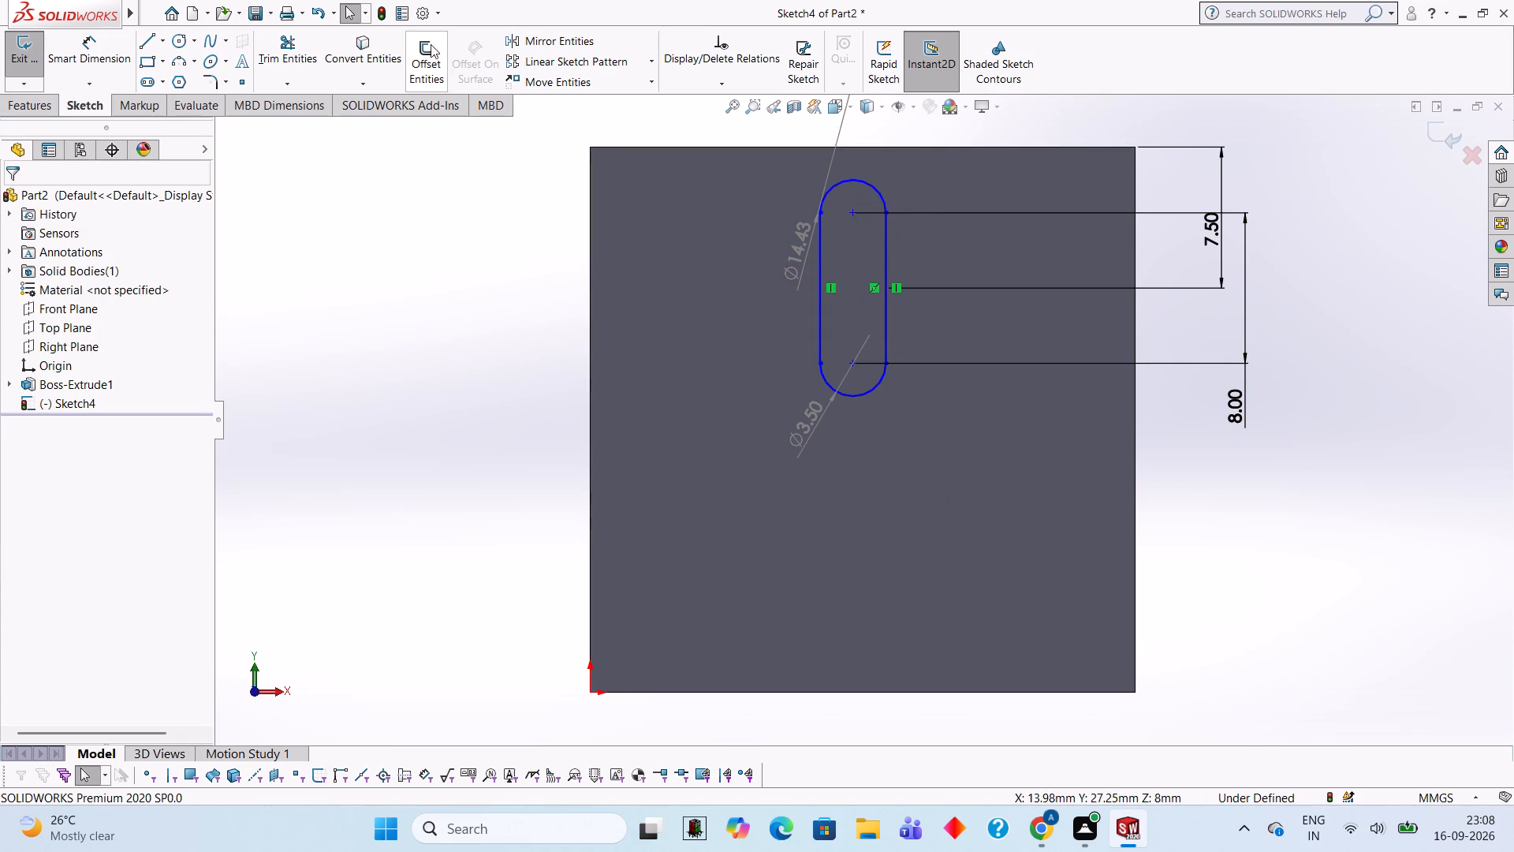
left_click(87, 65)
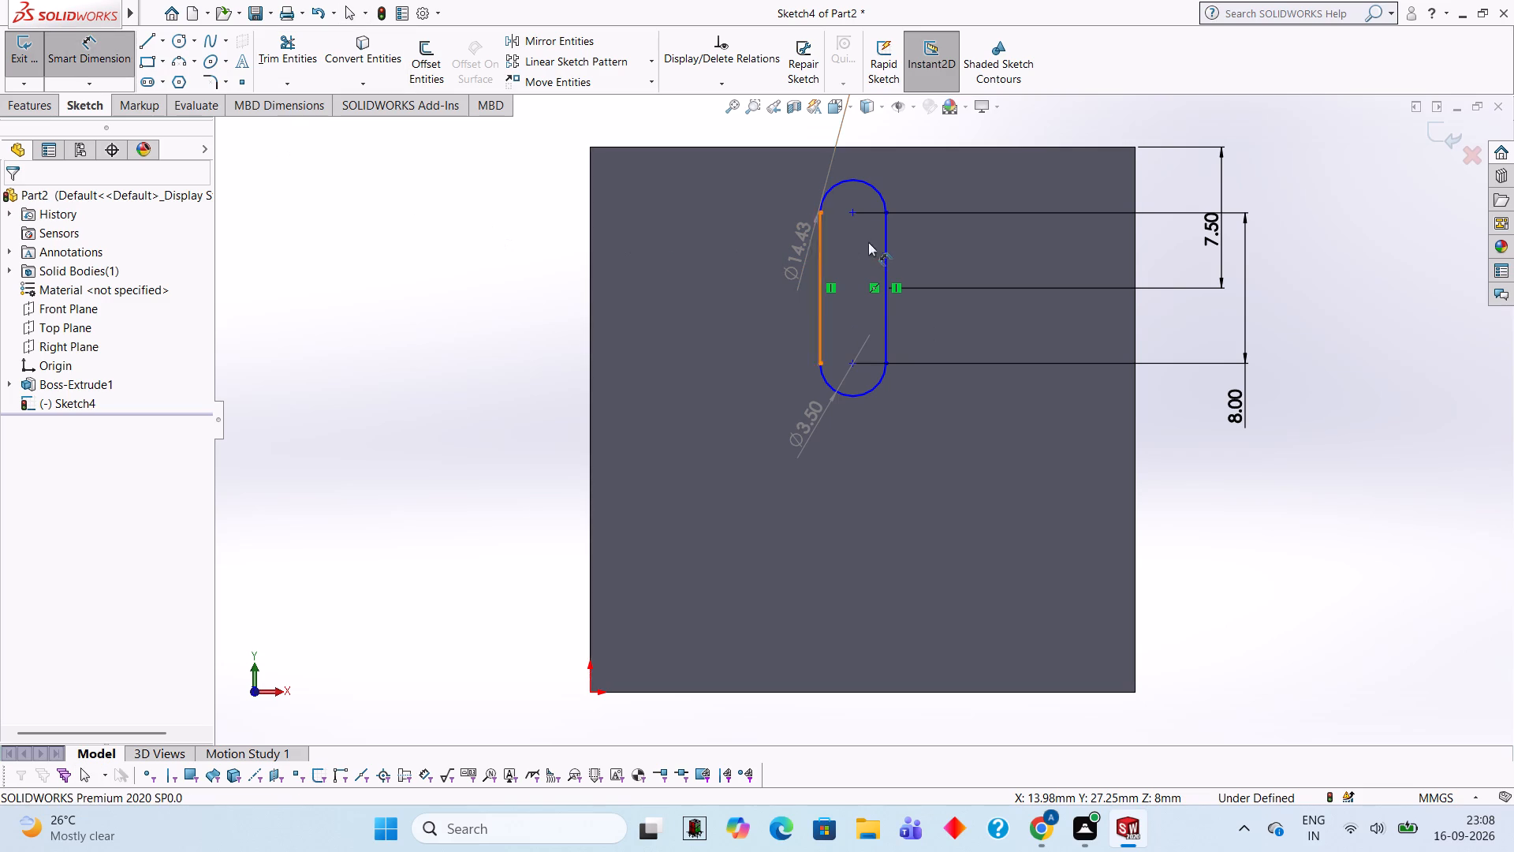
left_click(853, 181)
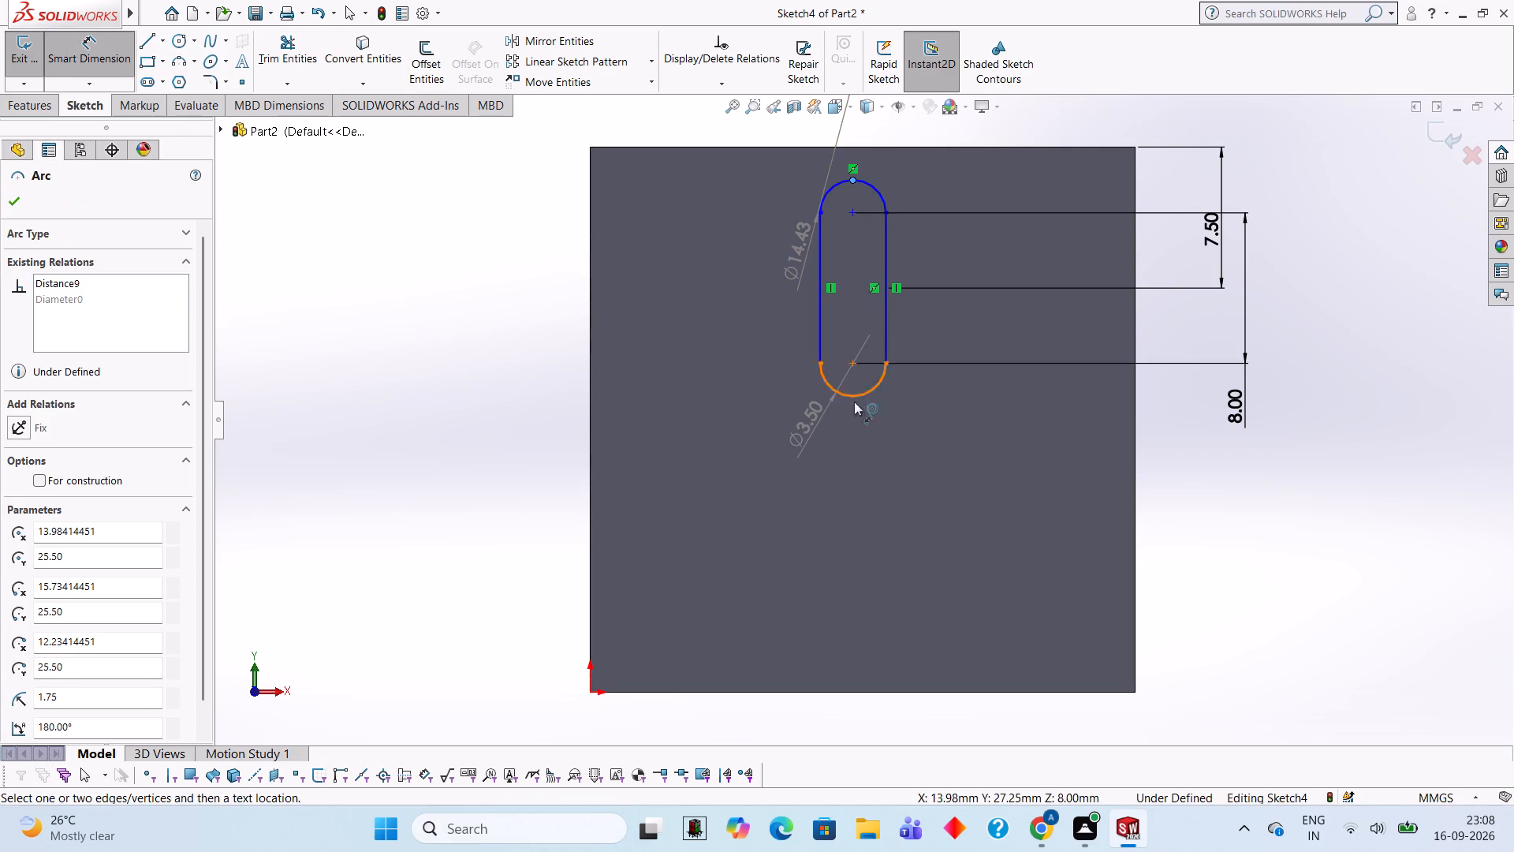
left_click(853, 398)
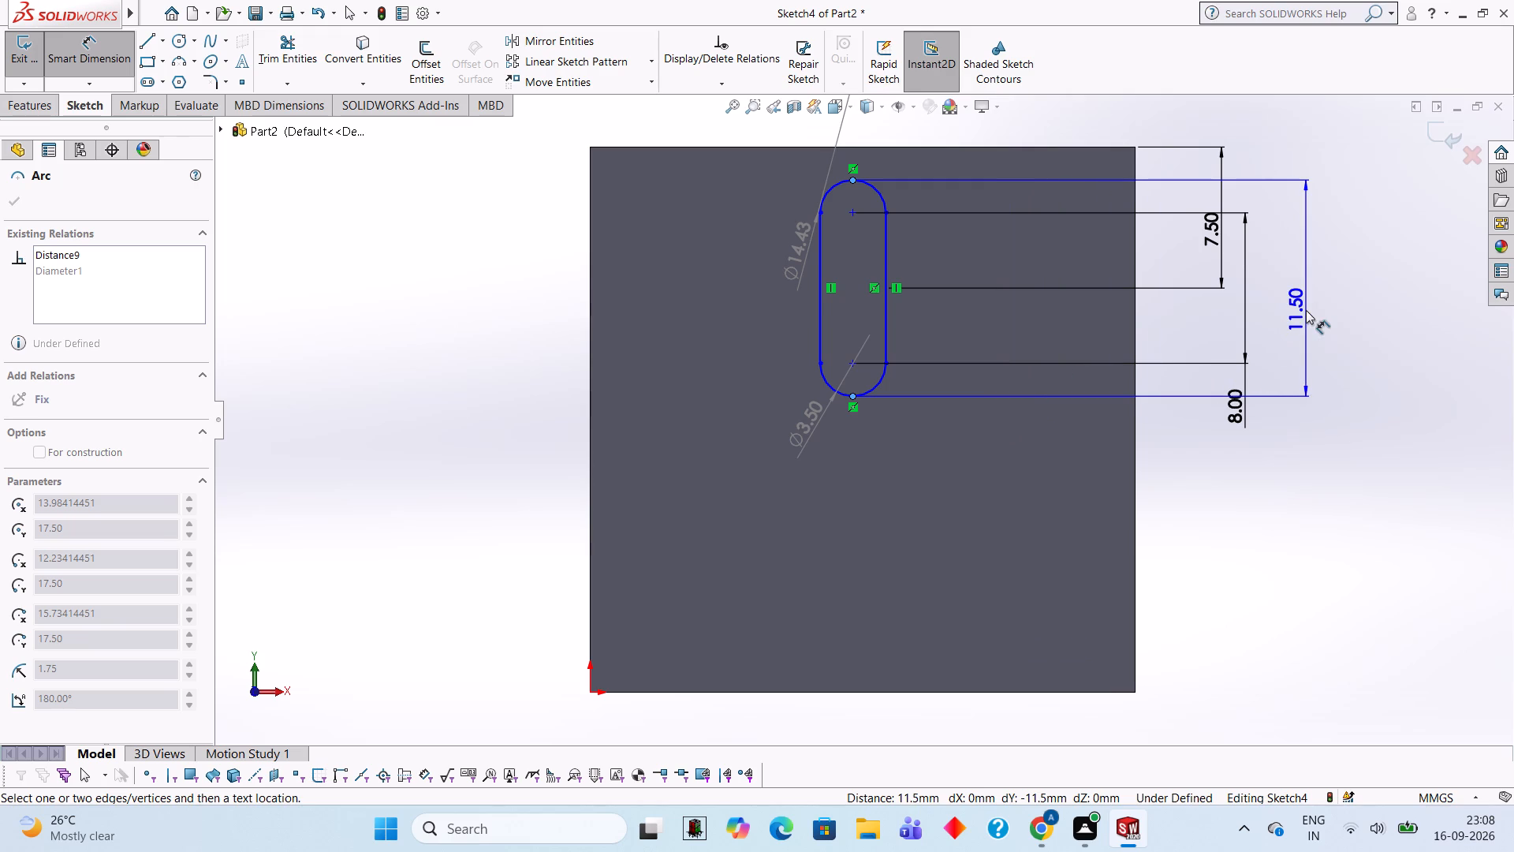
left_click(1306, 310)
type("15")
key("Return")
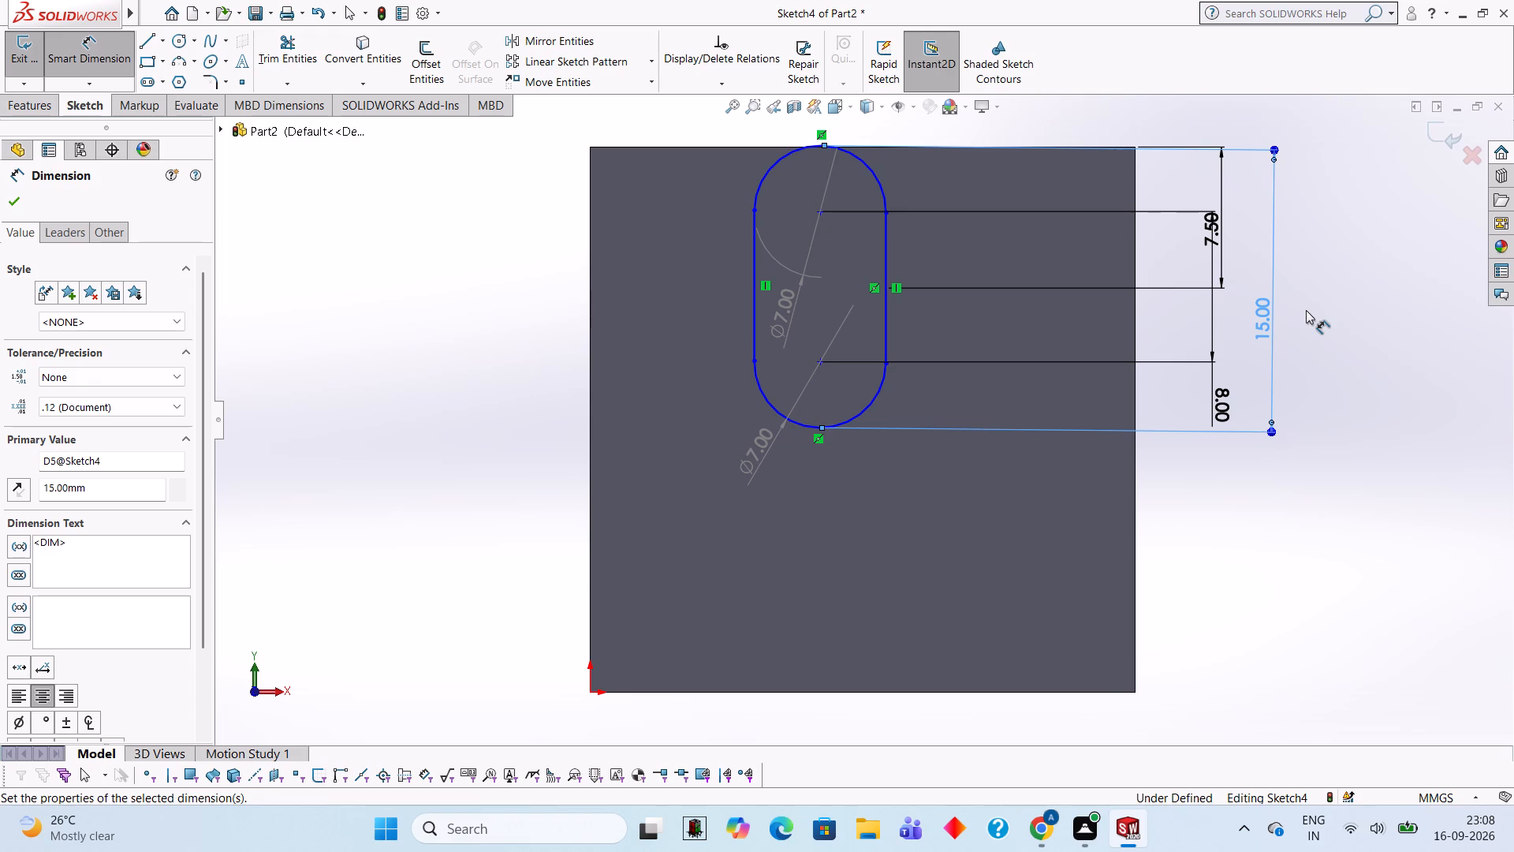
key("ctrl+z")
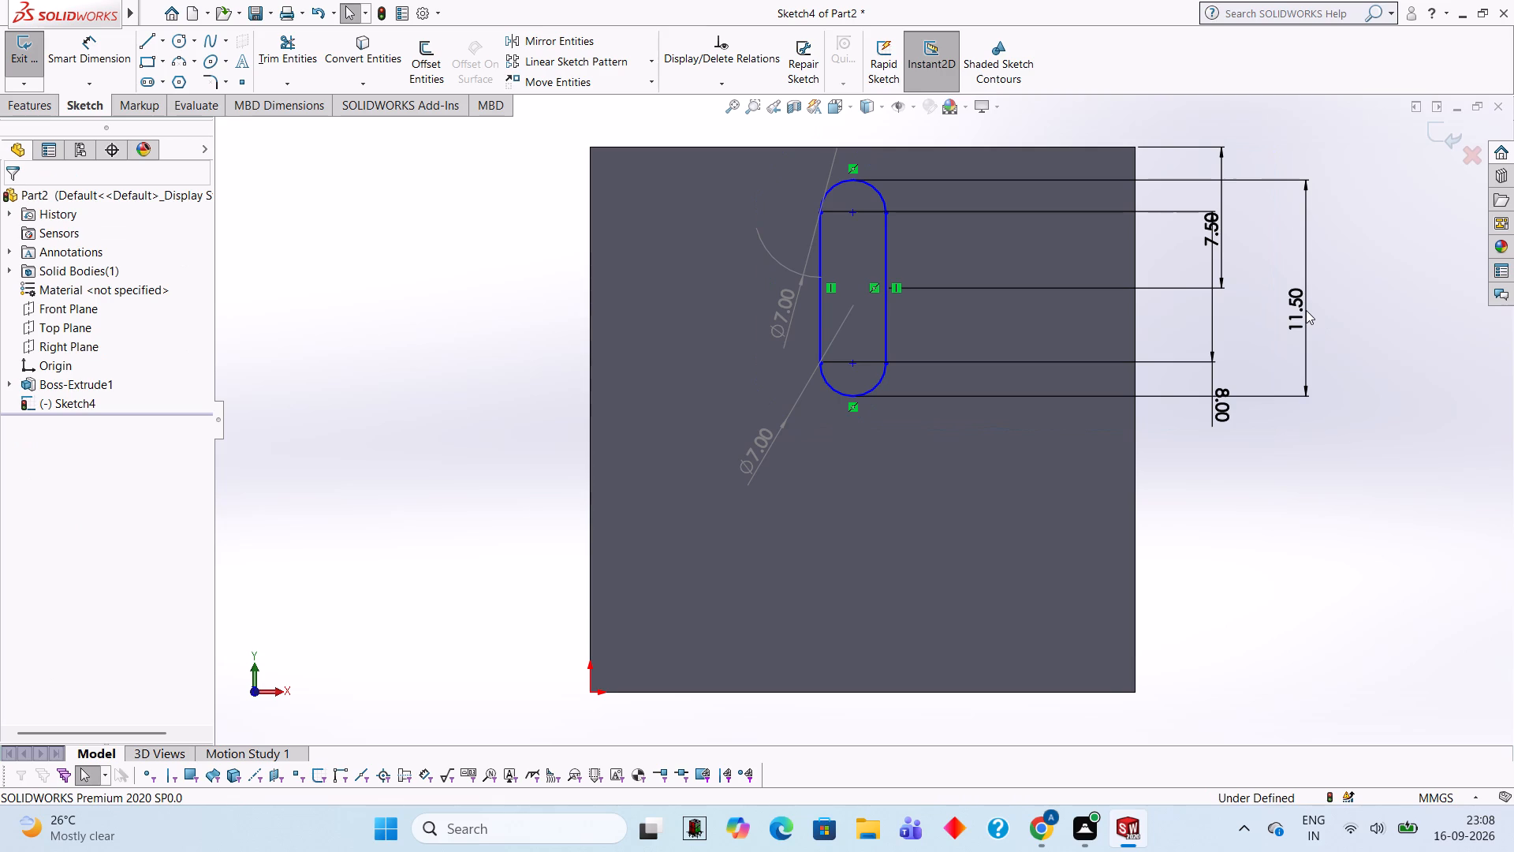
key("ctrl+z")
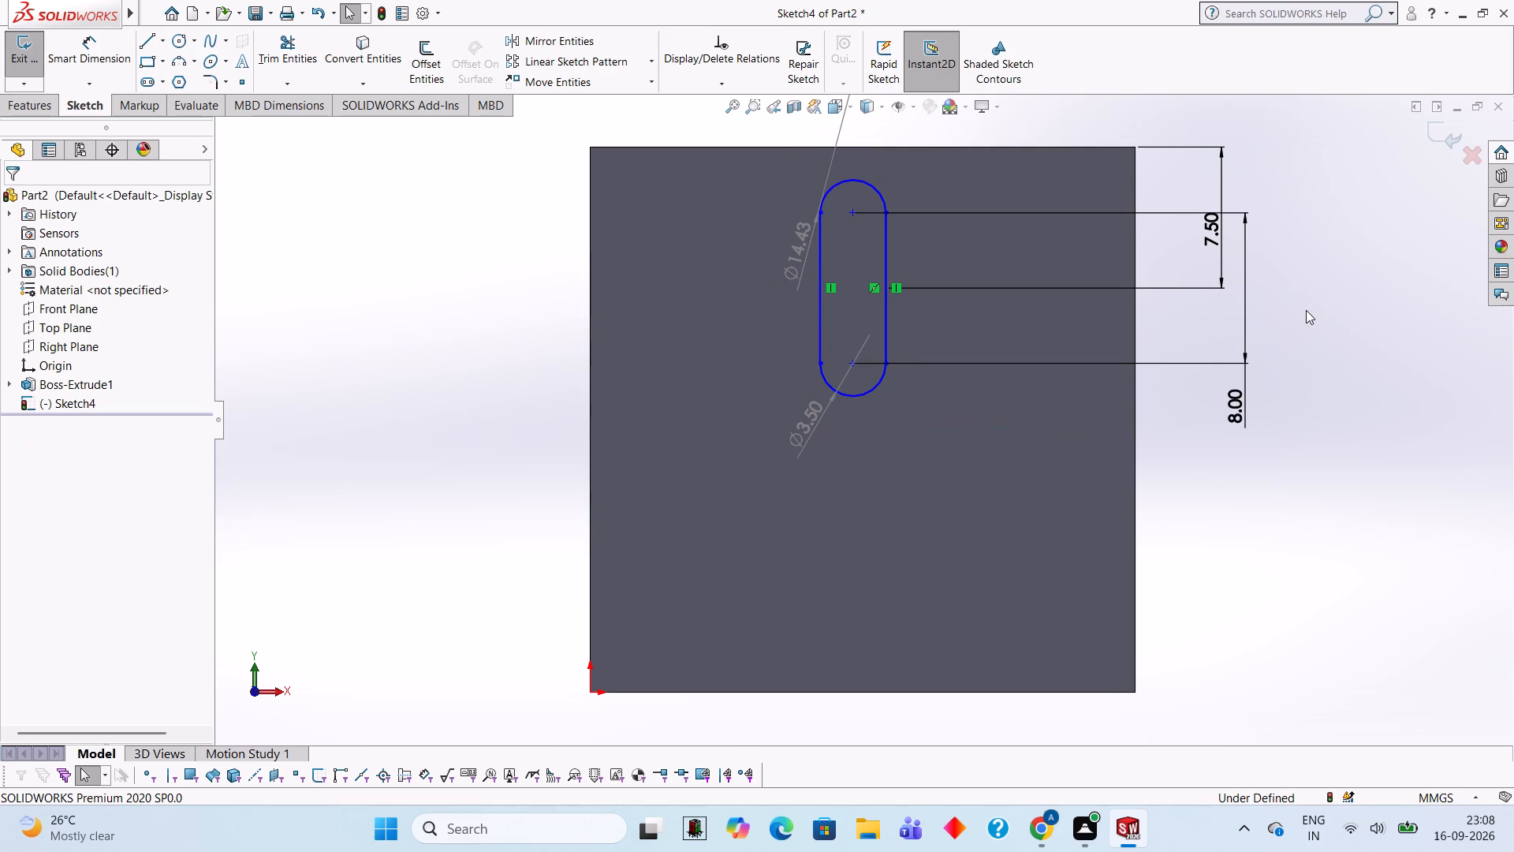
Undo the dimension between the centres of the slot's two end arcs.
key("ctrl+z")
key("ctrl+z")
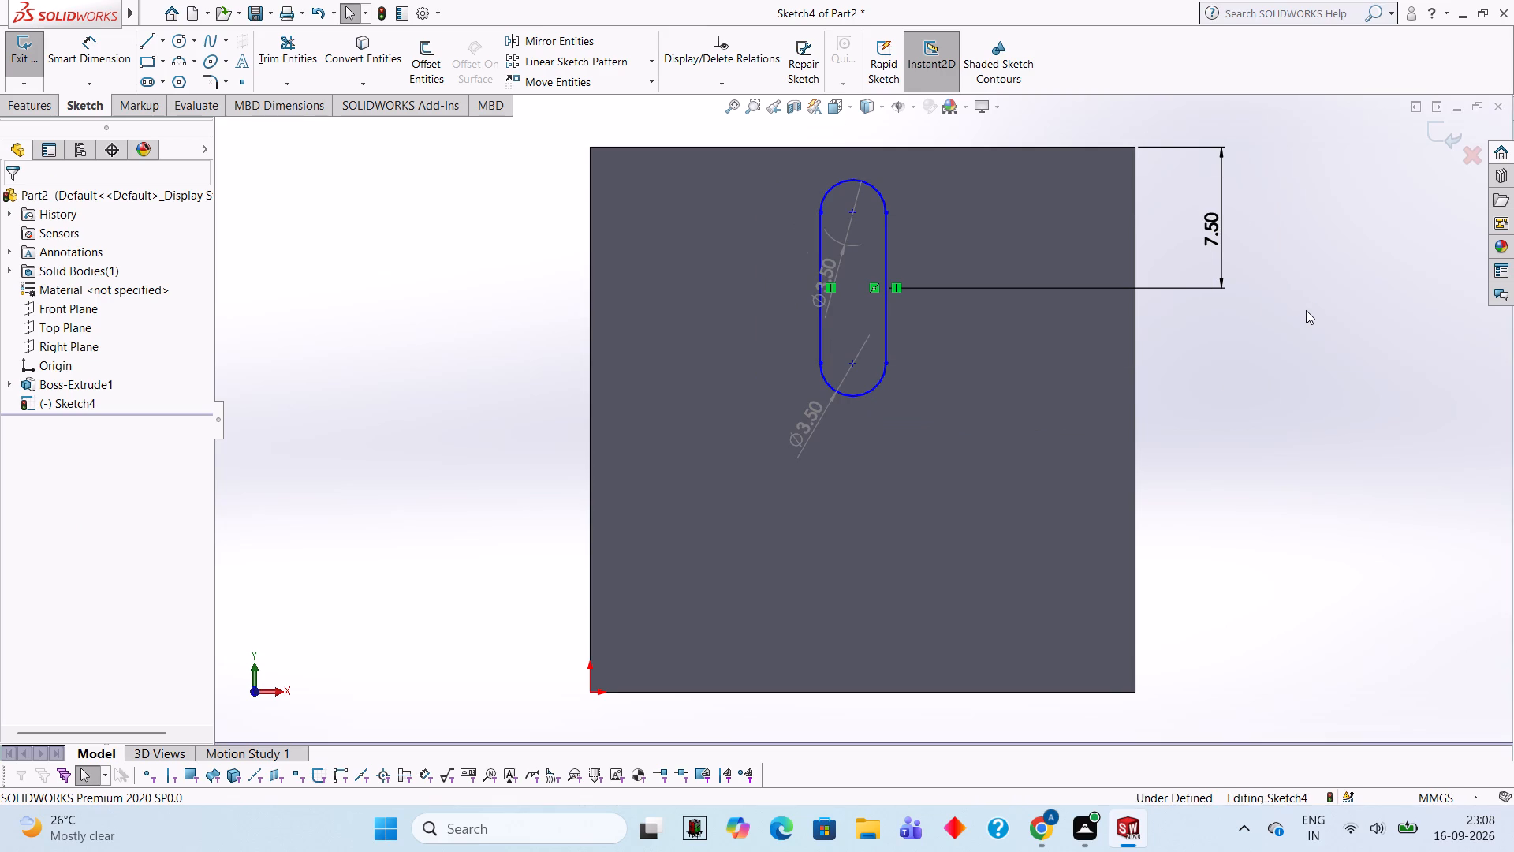
Undo the 7.5 mm value on the dimension from the block's top edge to the slot's side midpoint.
key("ctrl+z")
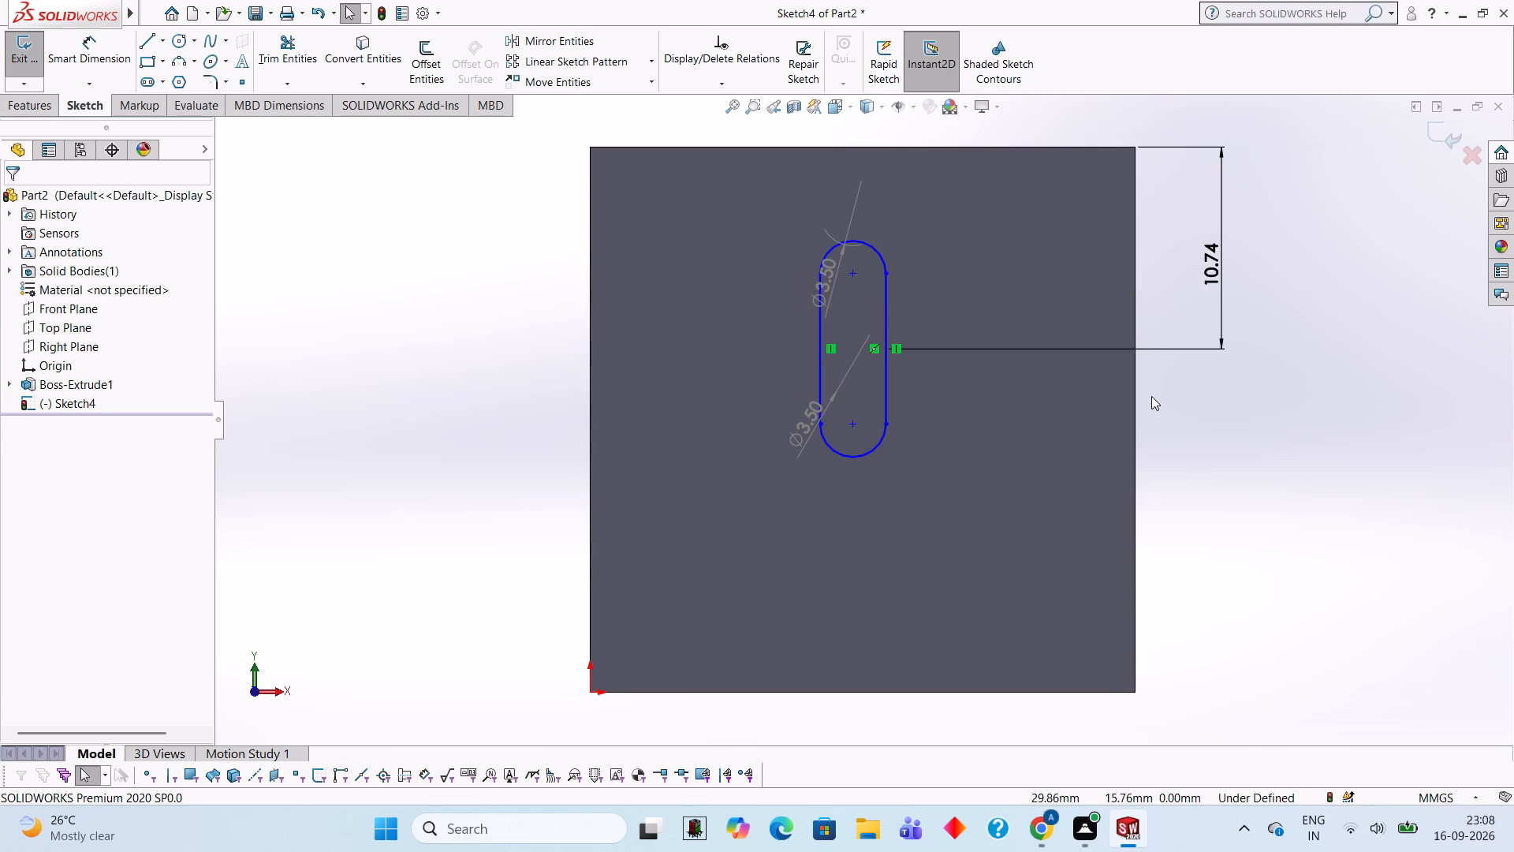
key("Escape")
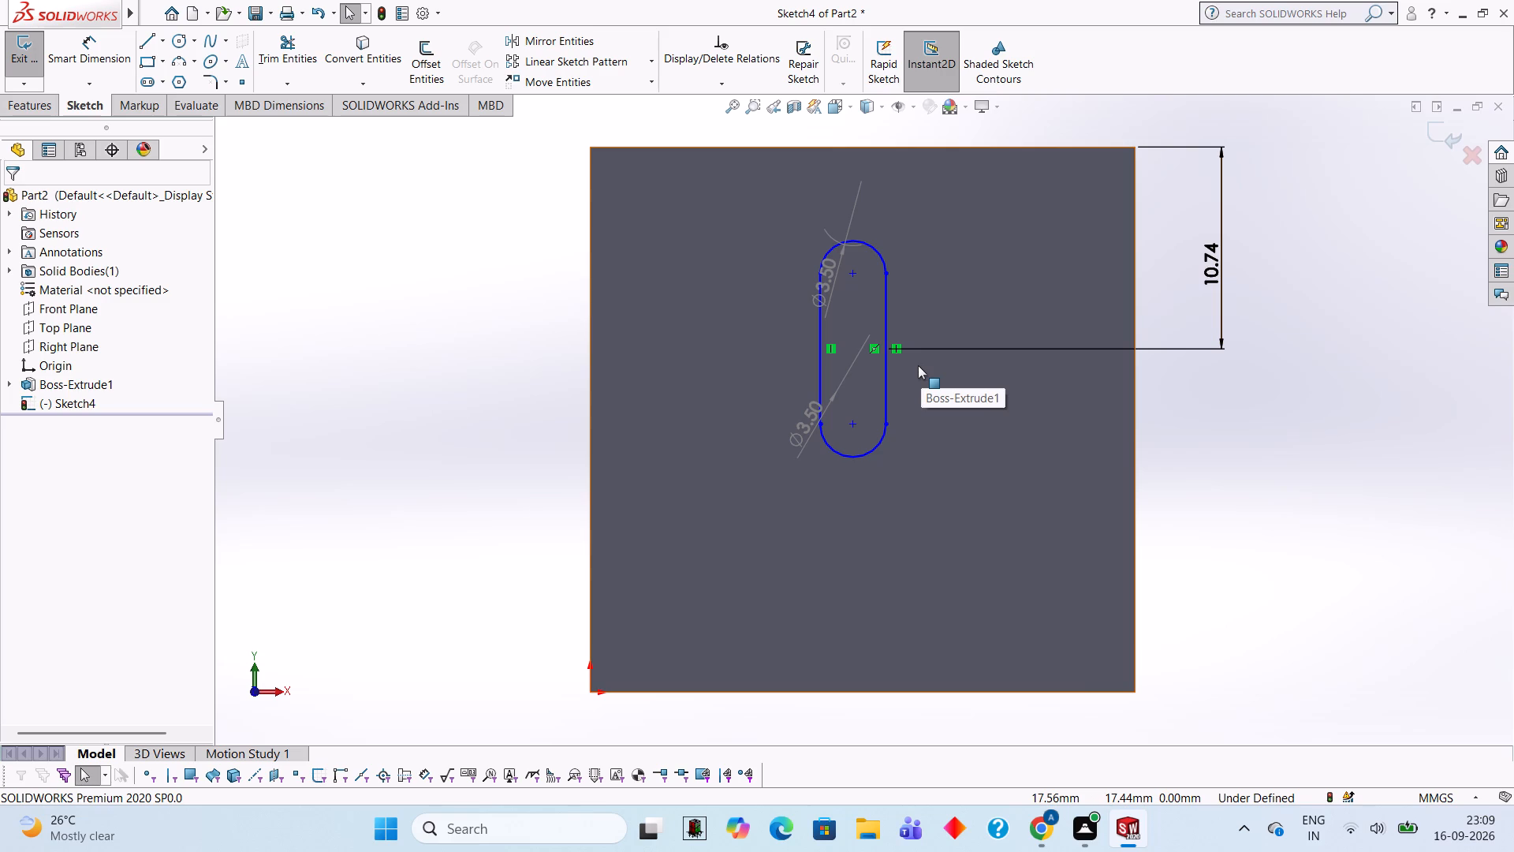
Extrude-cut the slot profile as a blind cut 8 mm deep through the block.
key("Escape")
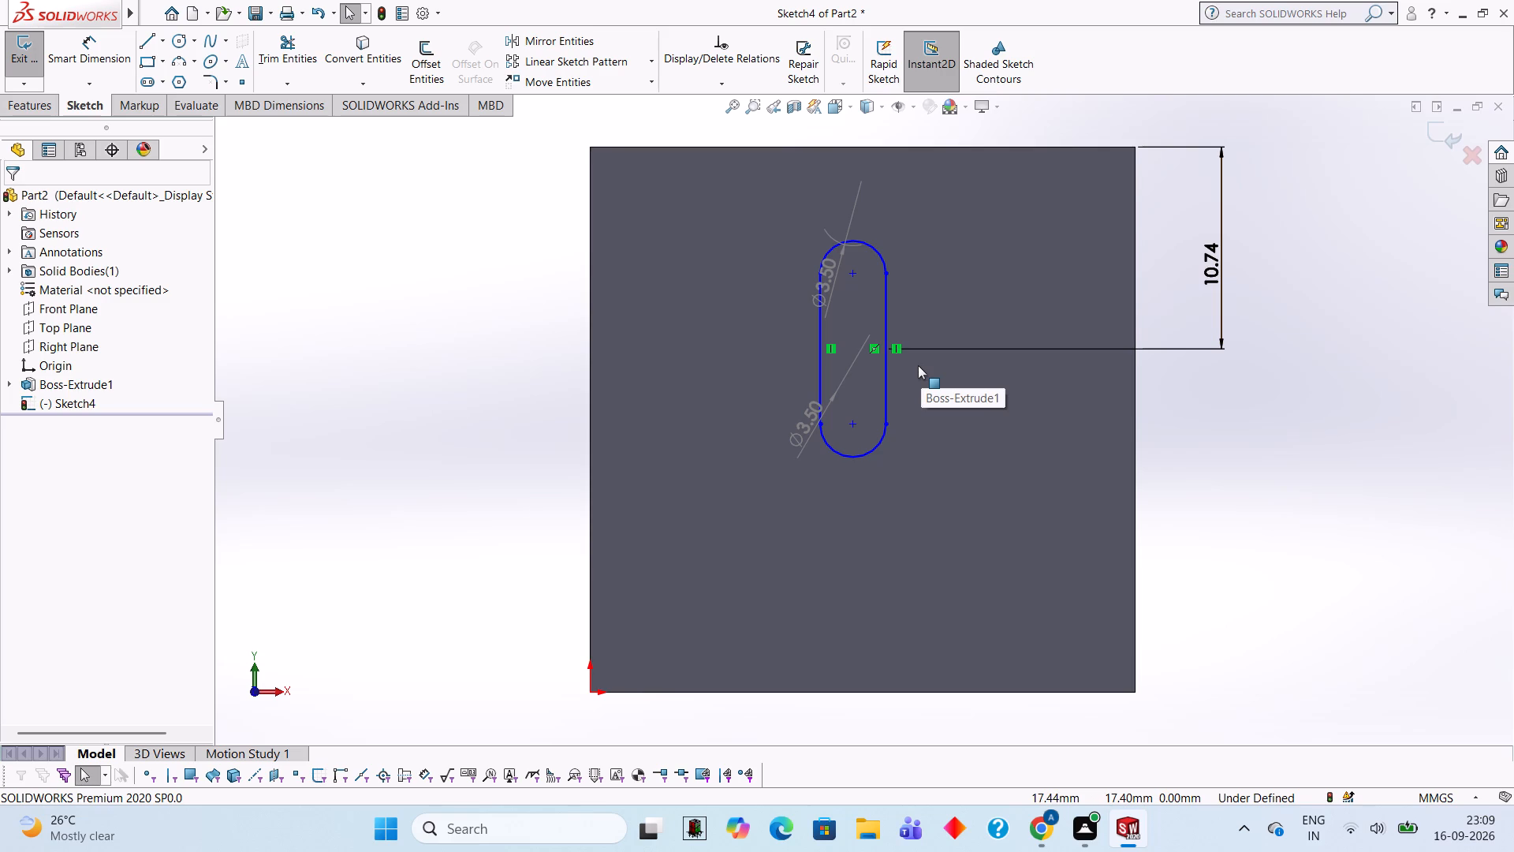
key("Escape")
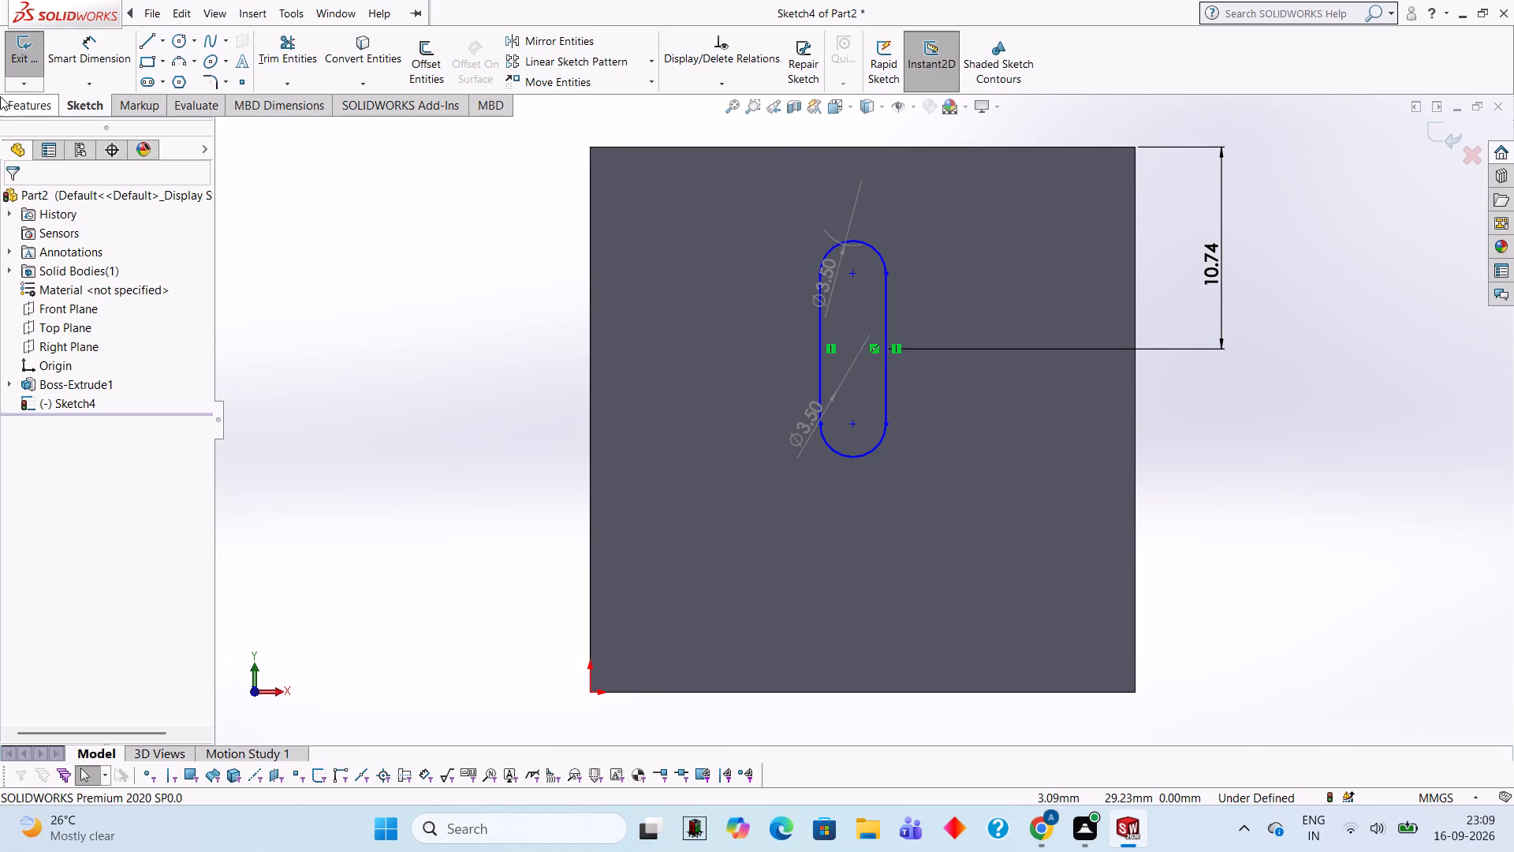
left_click(43, 110)
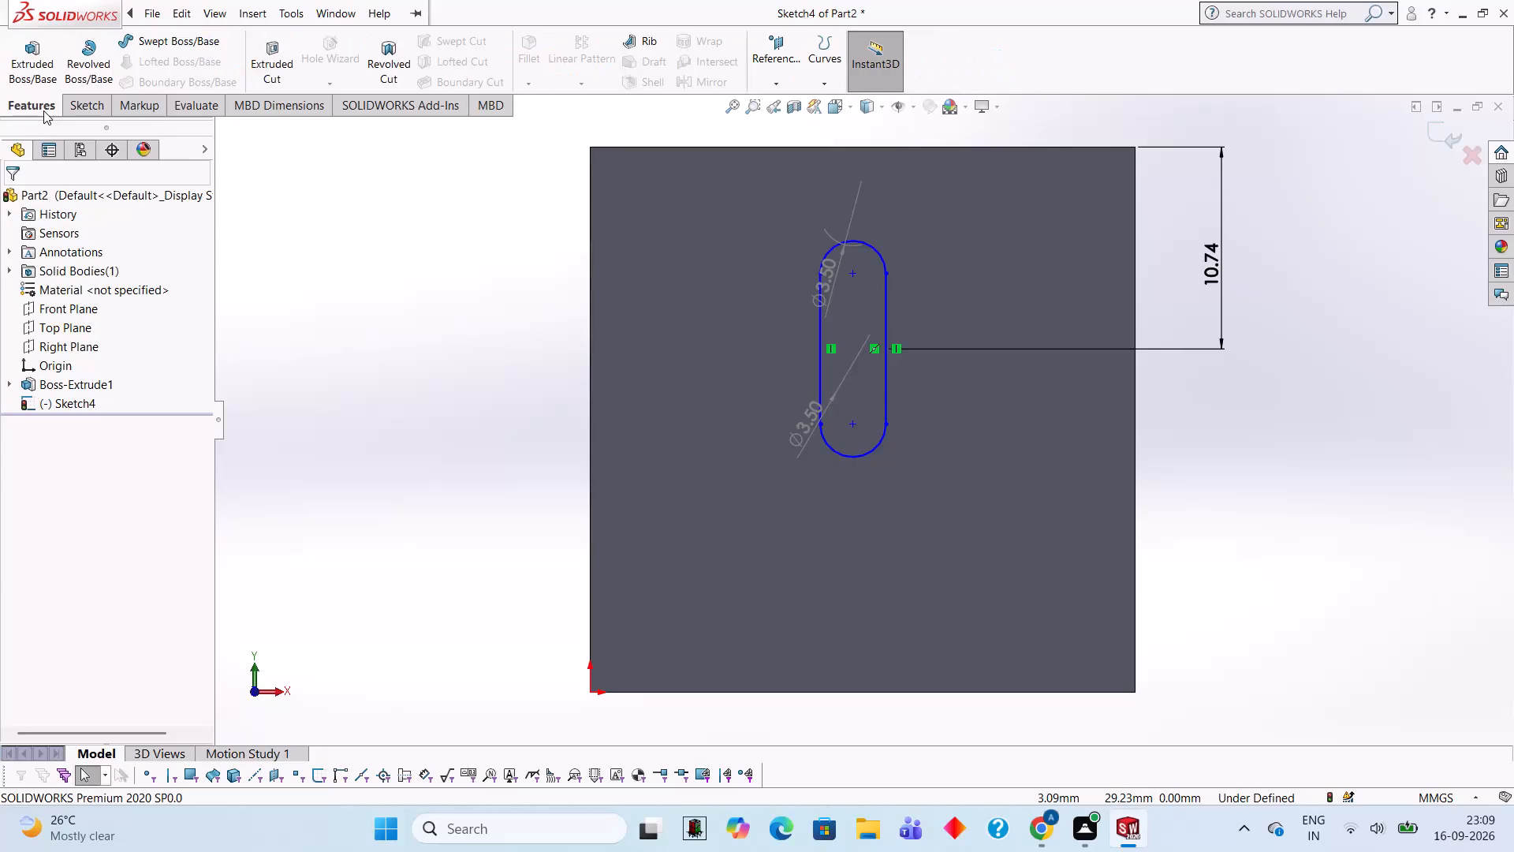
left_click(43, 110)
left_click(256, 75)
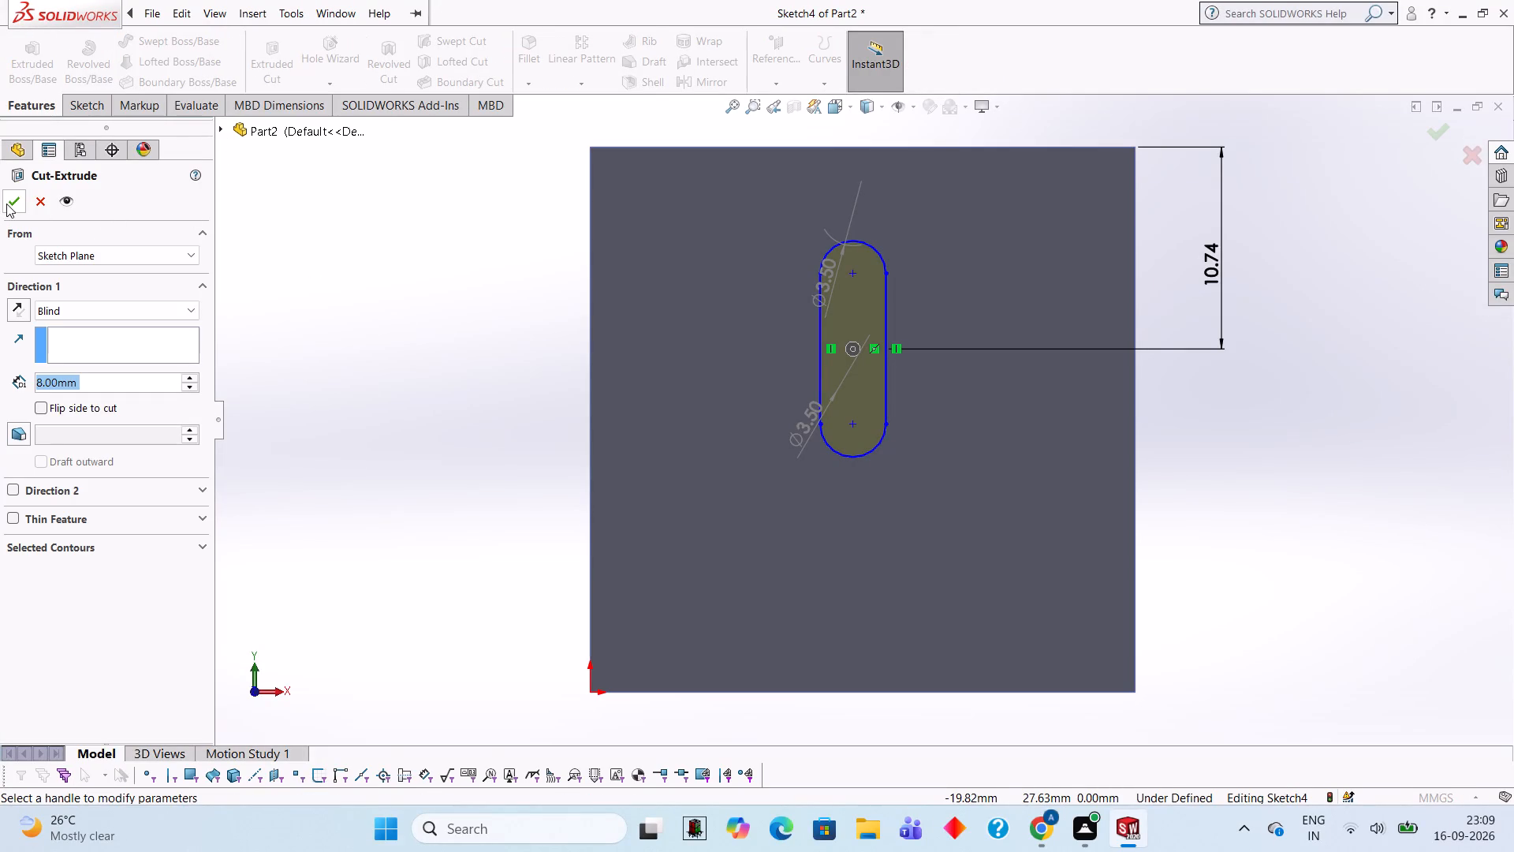
left_click(6, 204)
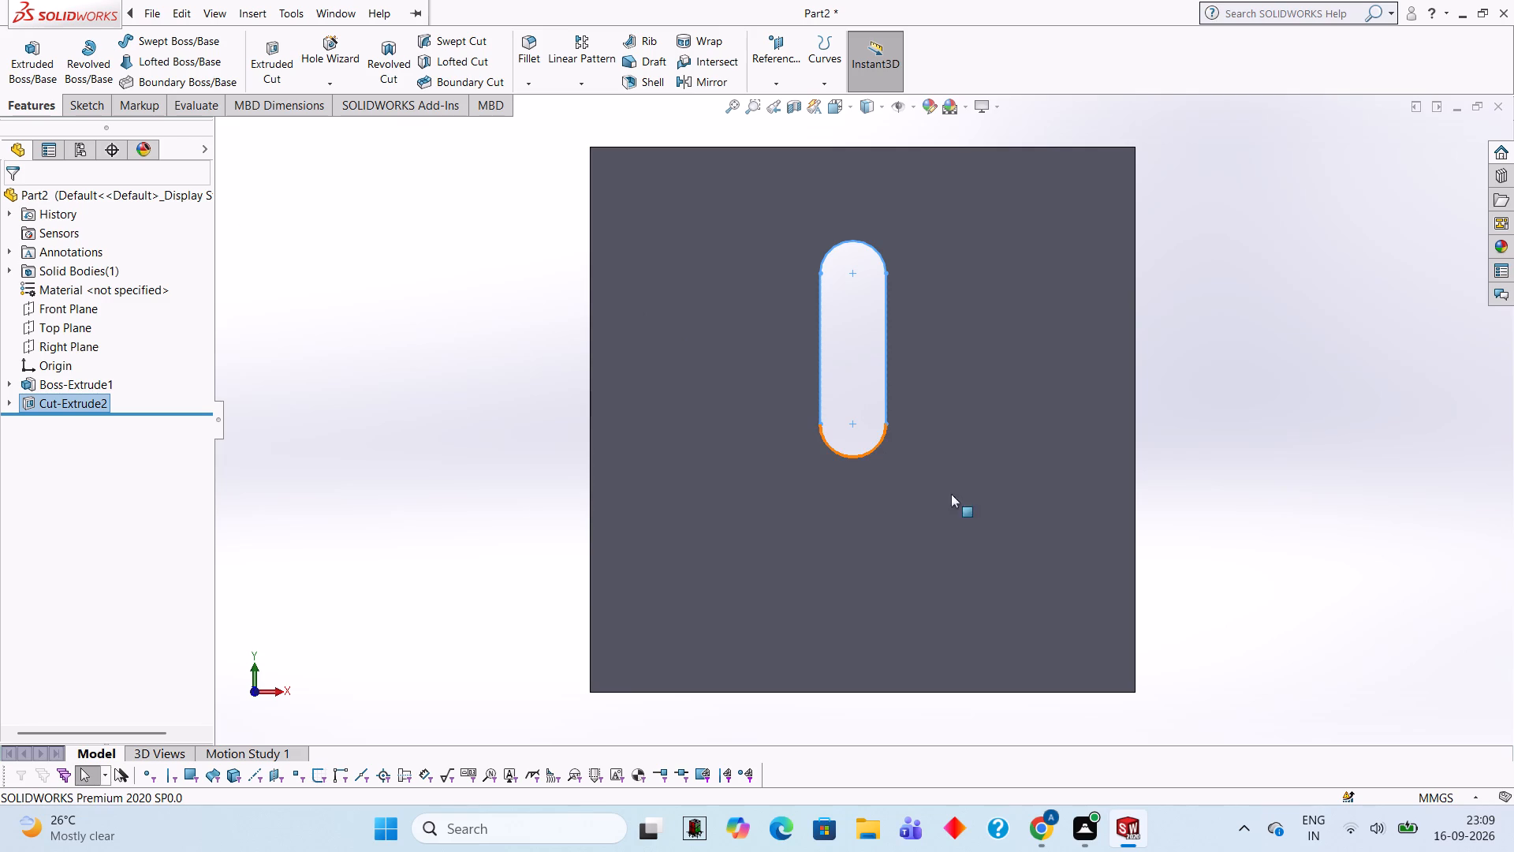
Start a new sketch on the block's 29 x 8 mm bottom face.
right_click(1245, 266)
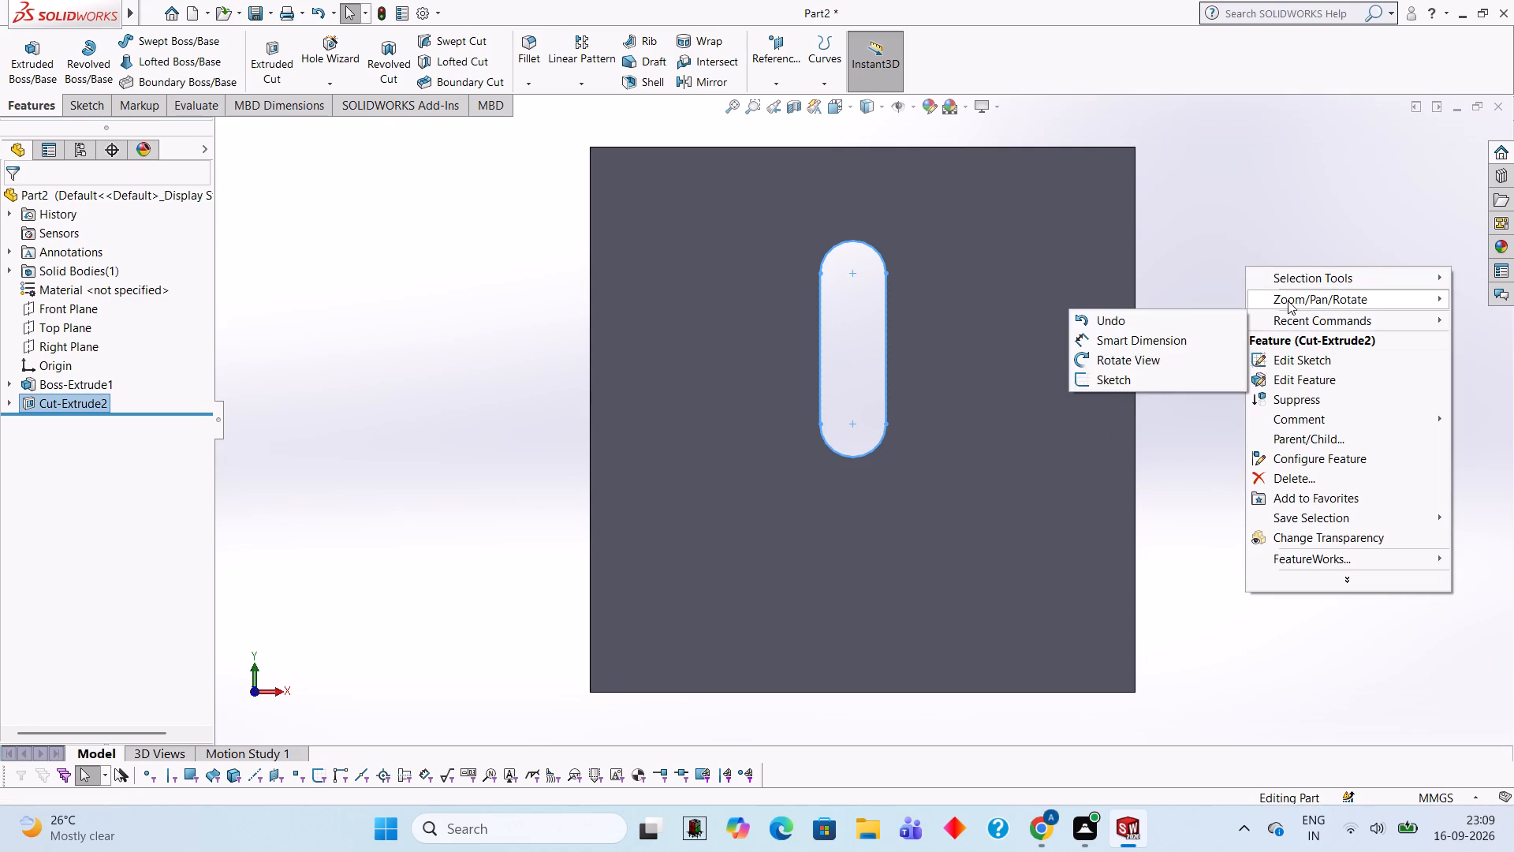
left_click(1297, 298)
left_click(1138, 387)
left_click_drag(1094, 471, 1085, 387)
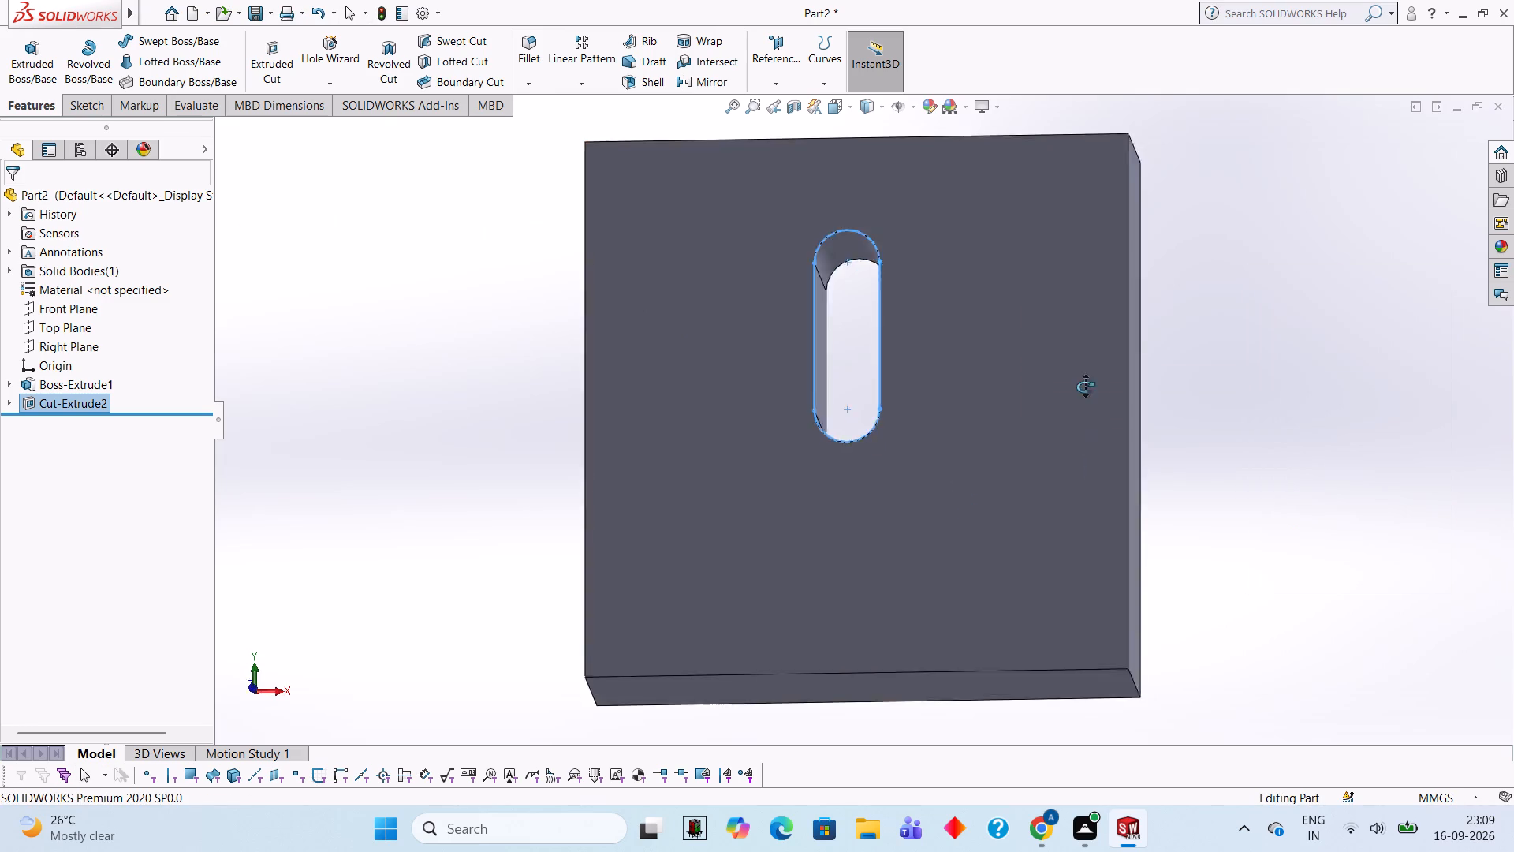
left_click_drag(1085, 387, 797, 626)
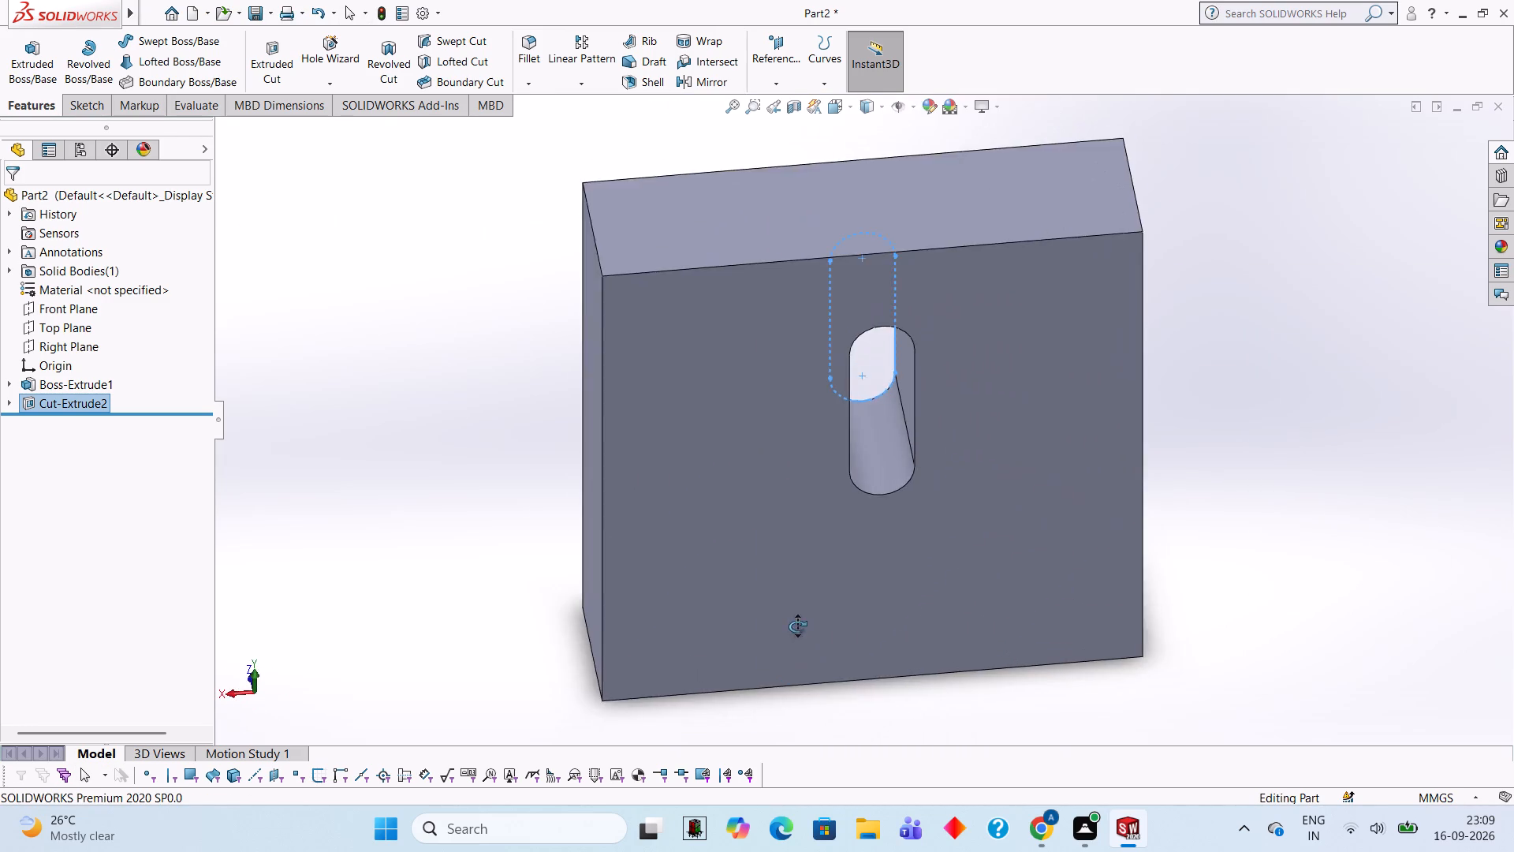
left_click_drag(797, 626, 802, 743)
left_click_drag(886, 356, 896, 717)
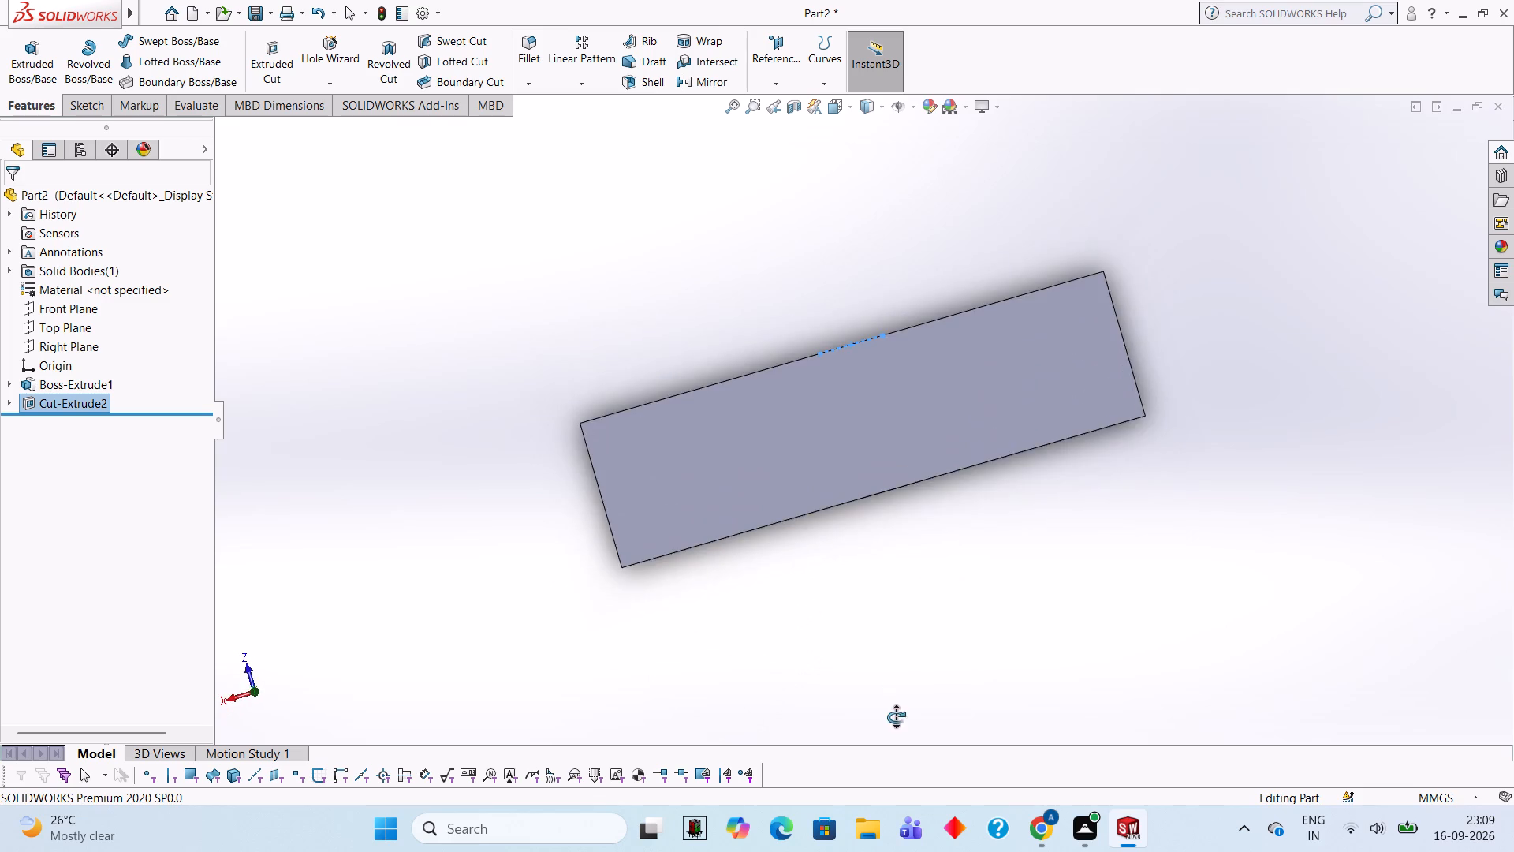
left_click_drag(896, 717, 878, 351)
left_click_drag(911, 500, 910, 386)
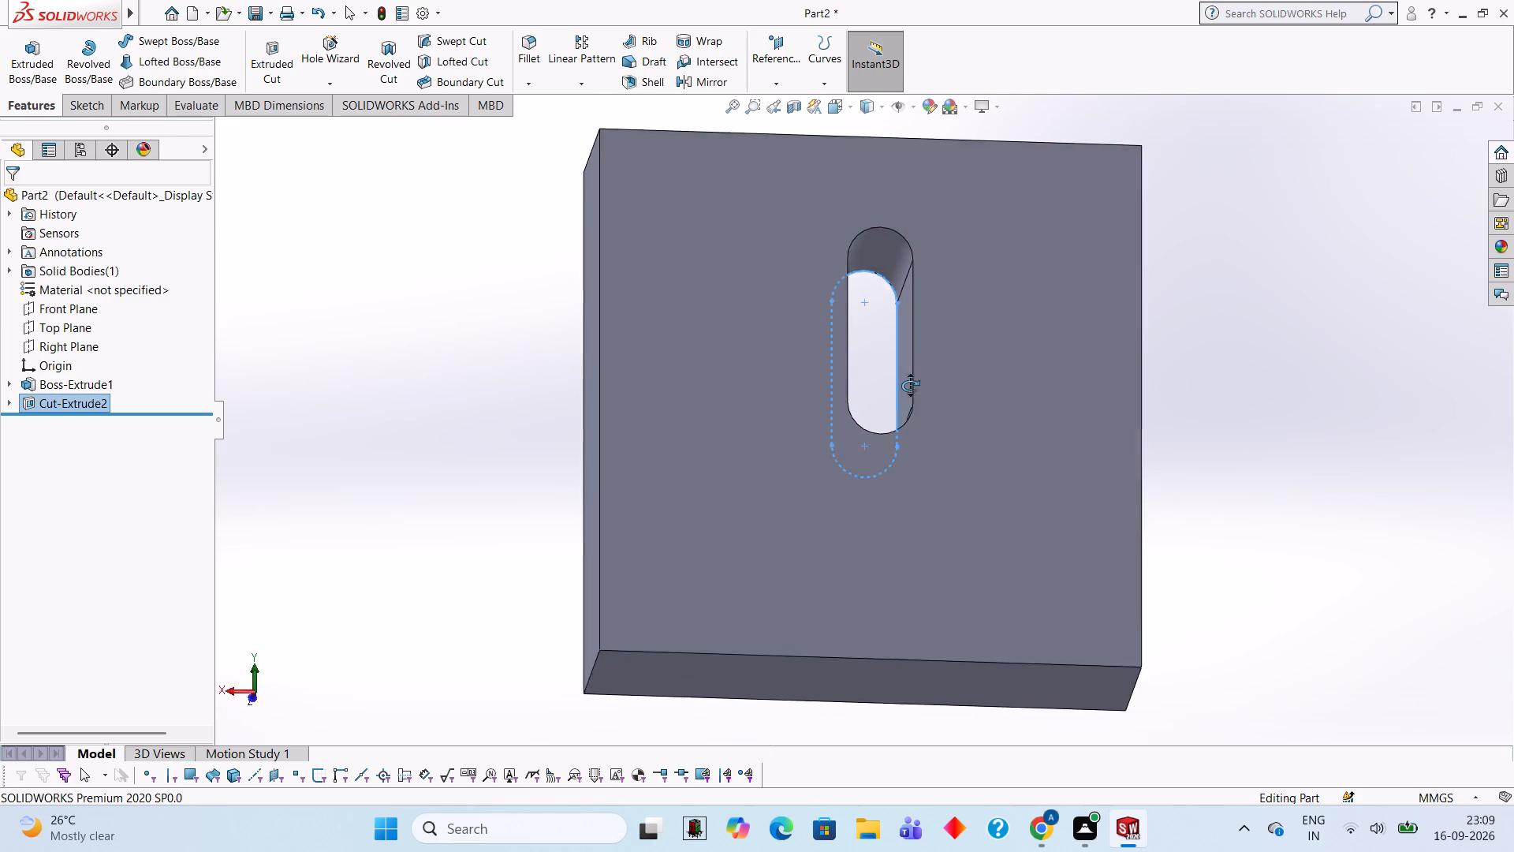
left_click_drag(910, 386, 910, 282)
left_click_drag(910, 477, 904, 334)
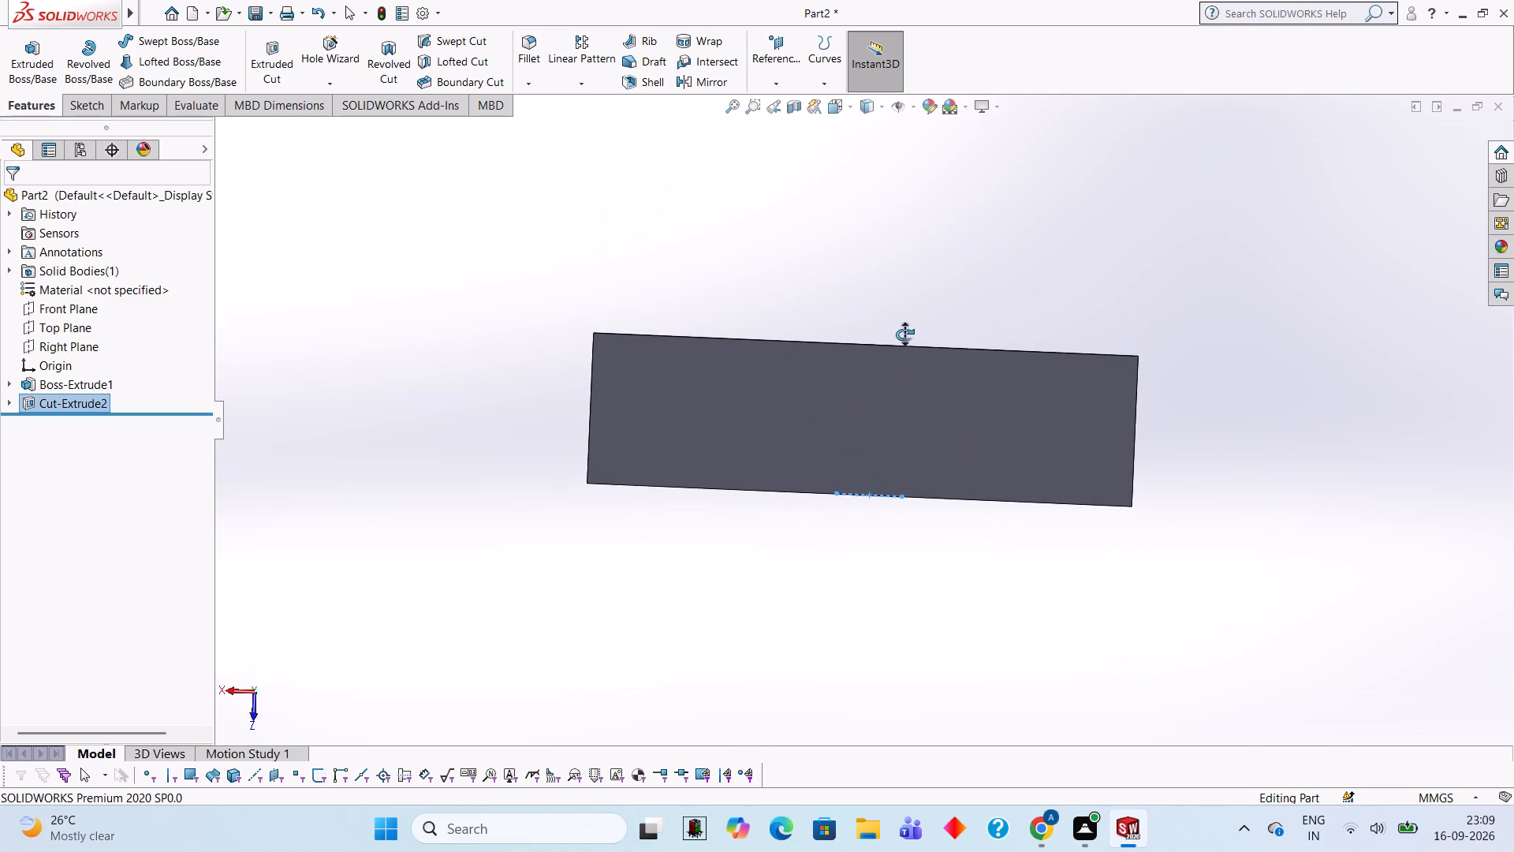
left_click_drag(904, 334, 864, 322)
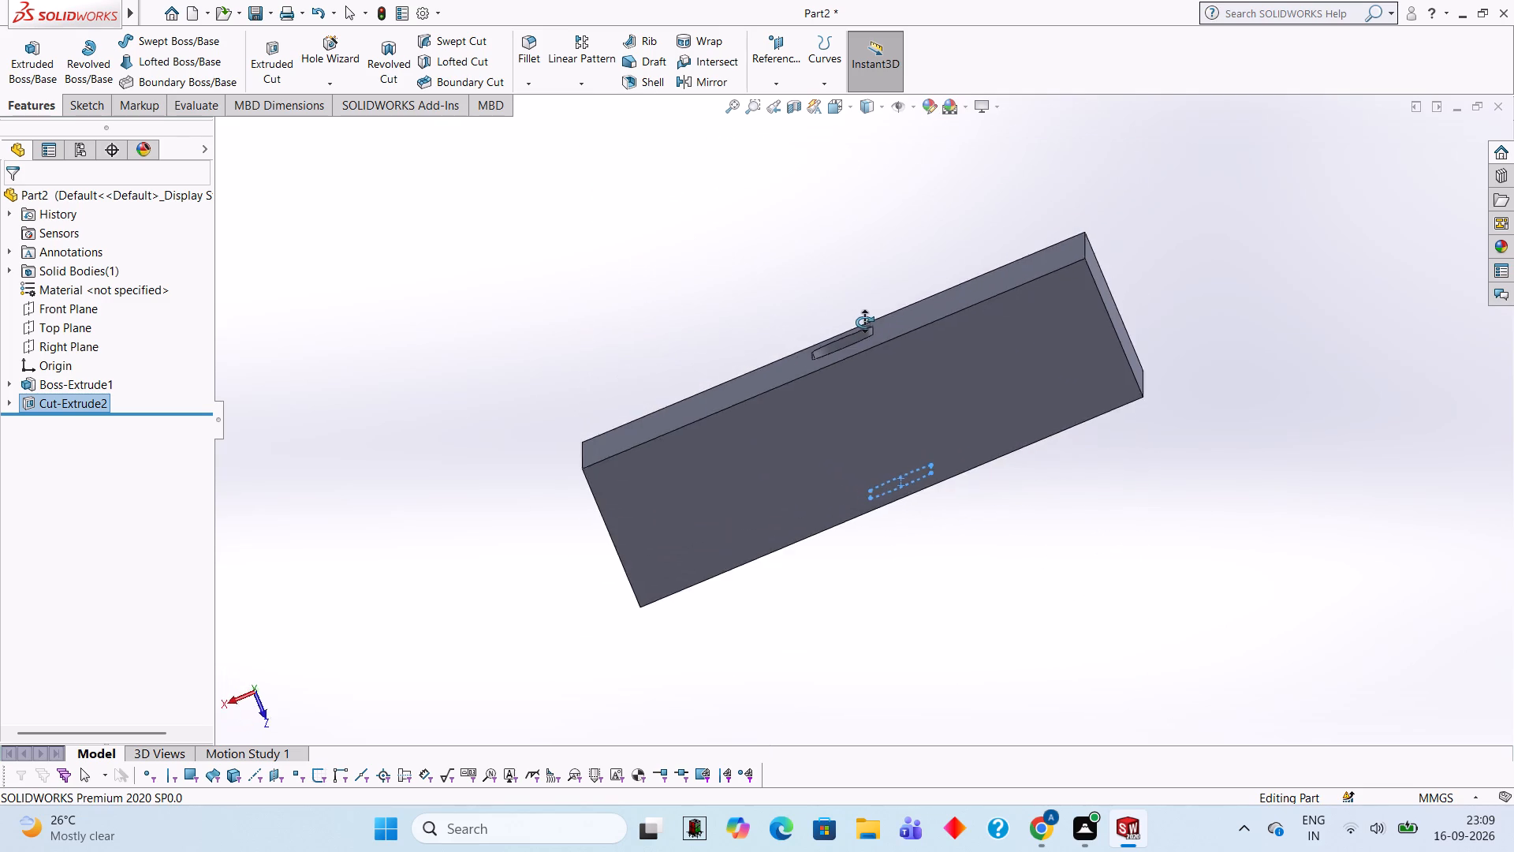
left_click_drag(864, 322, 898, 315)
key("Escape")
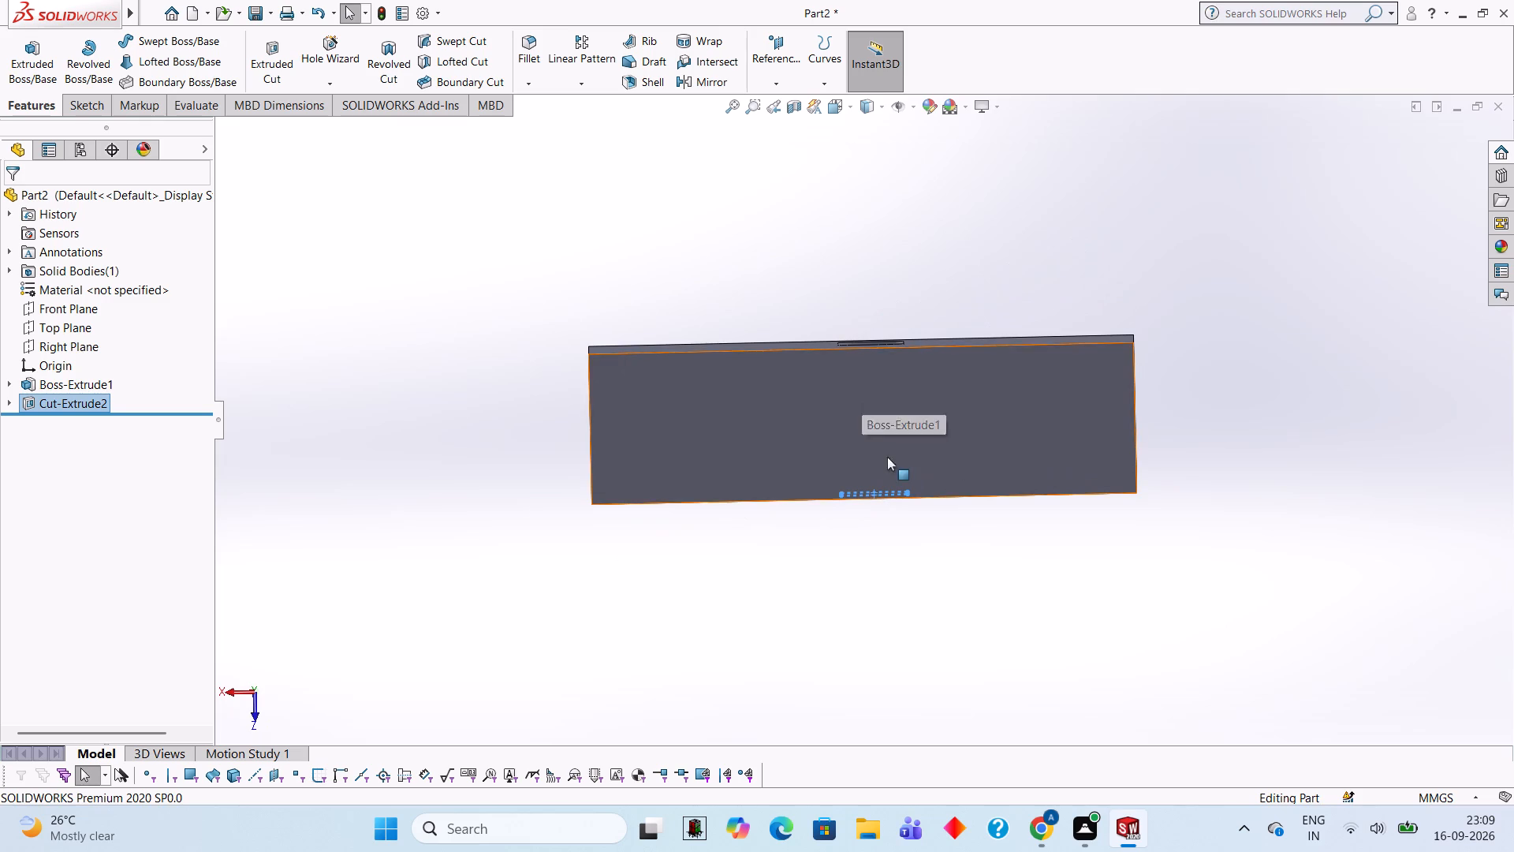
left_click(887, 413)
left_click(956, 358)
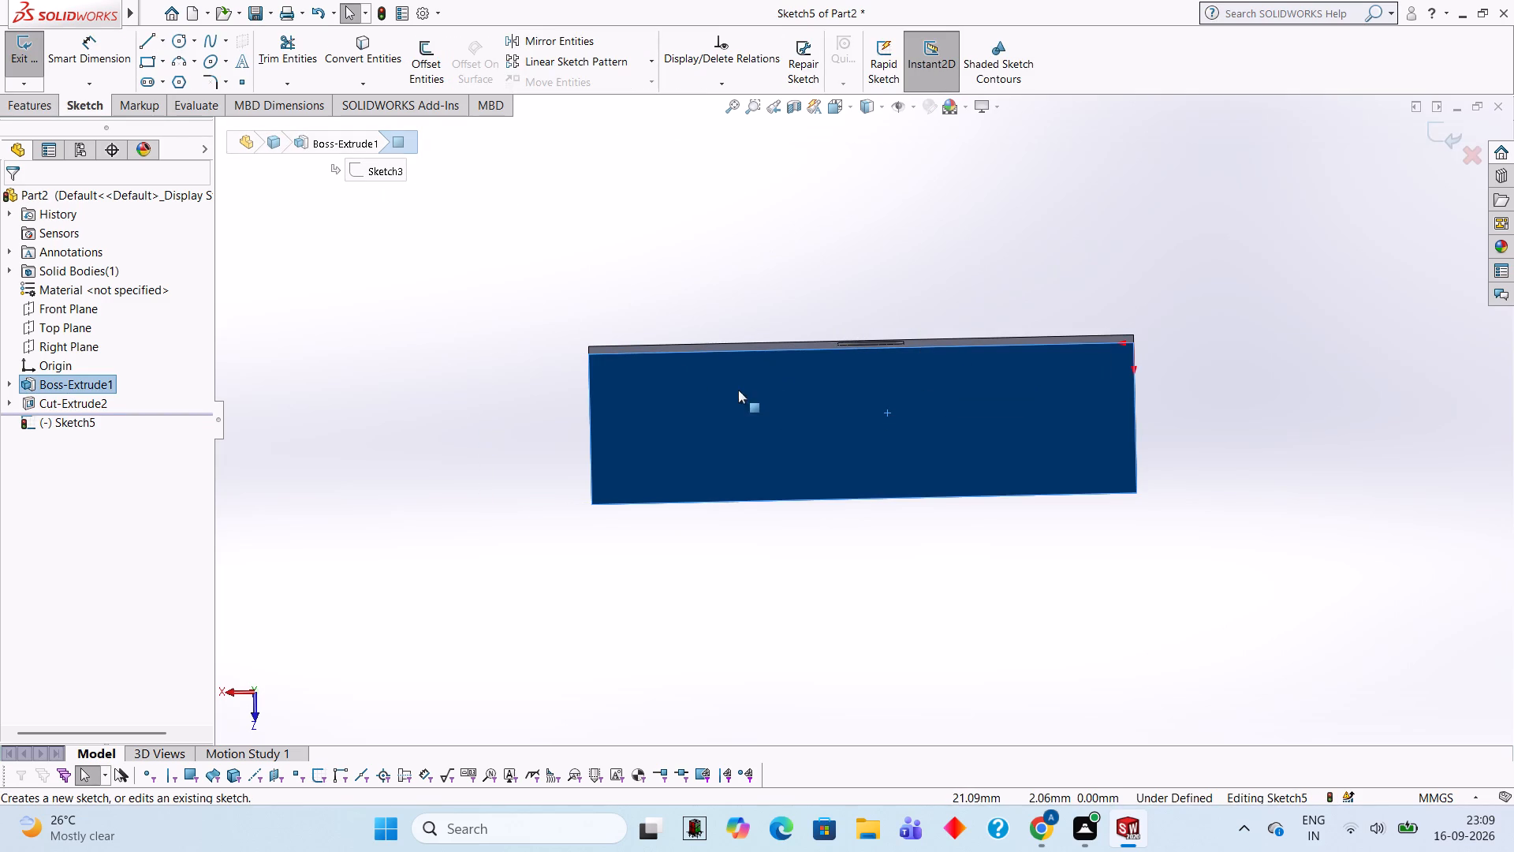
Sketch a closed square of four 29 mm lines extending outward from the back edge of the block's bottom face.
left_click(151, 33)
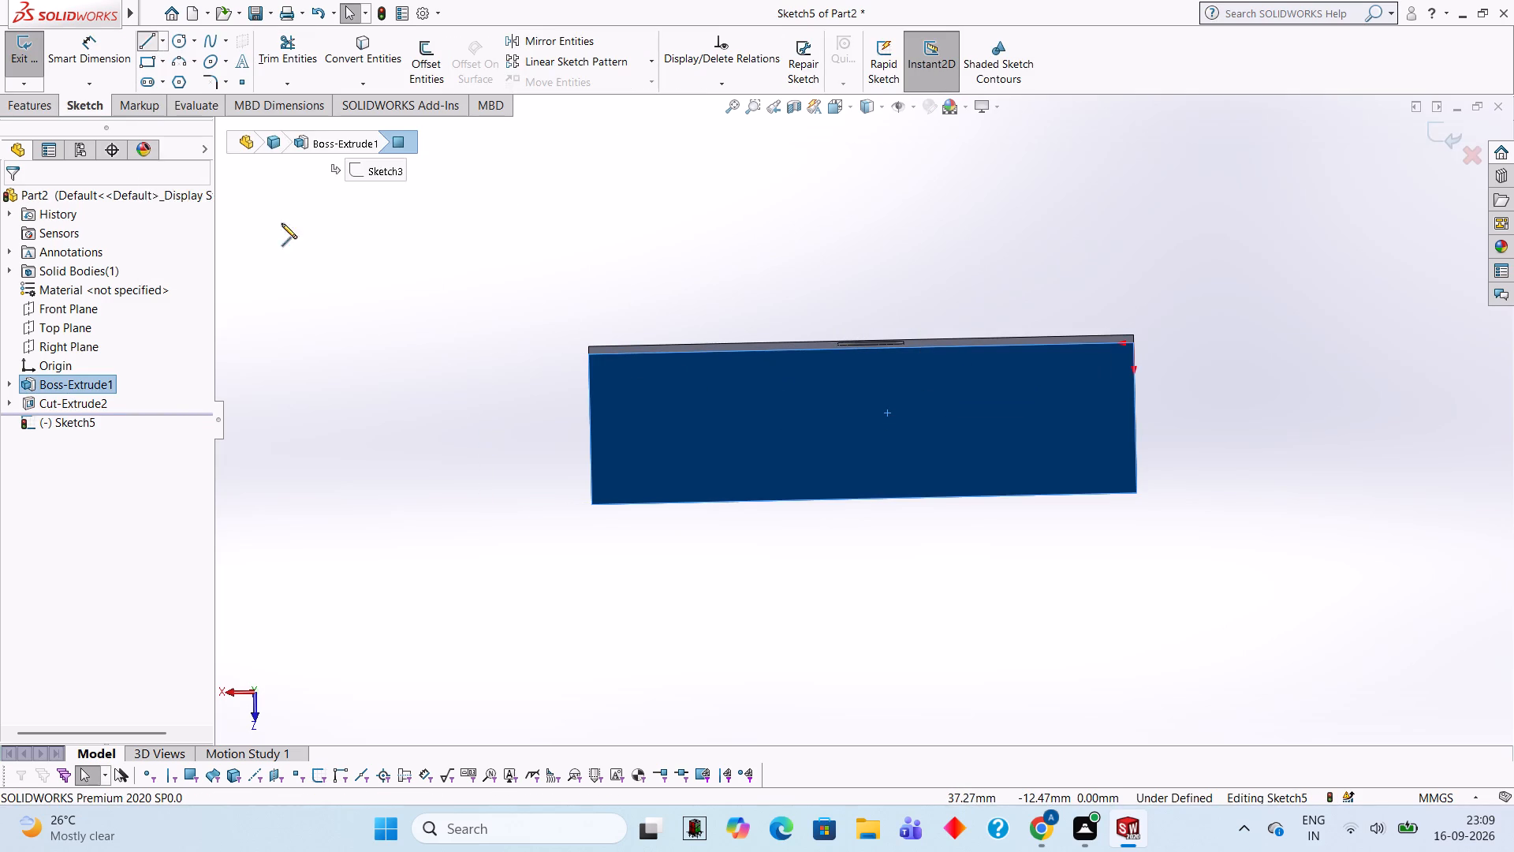
left_click(587, 355)
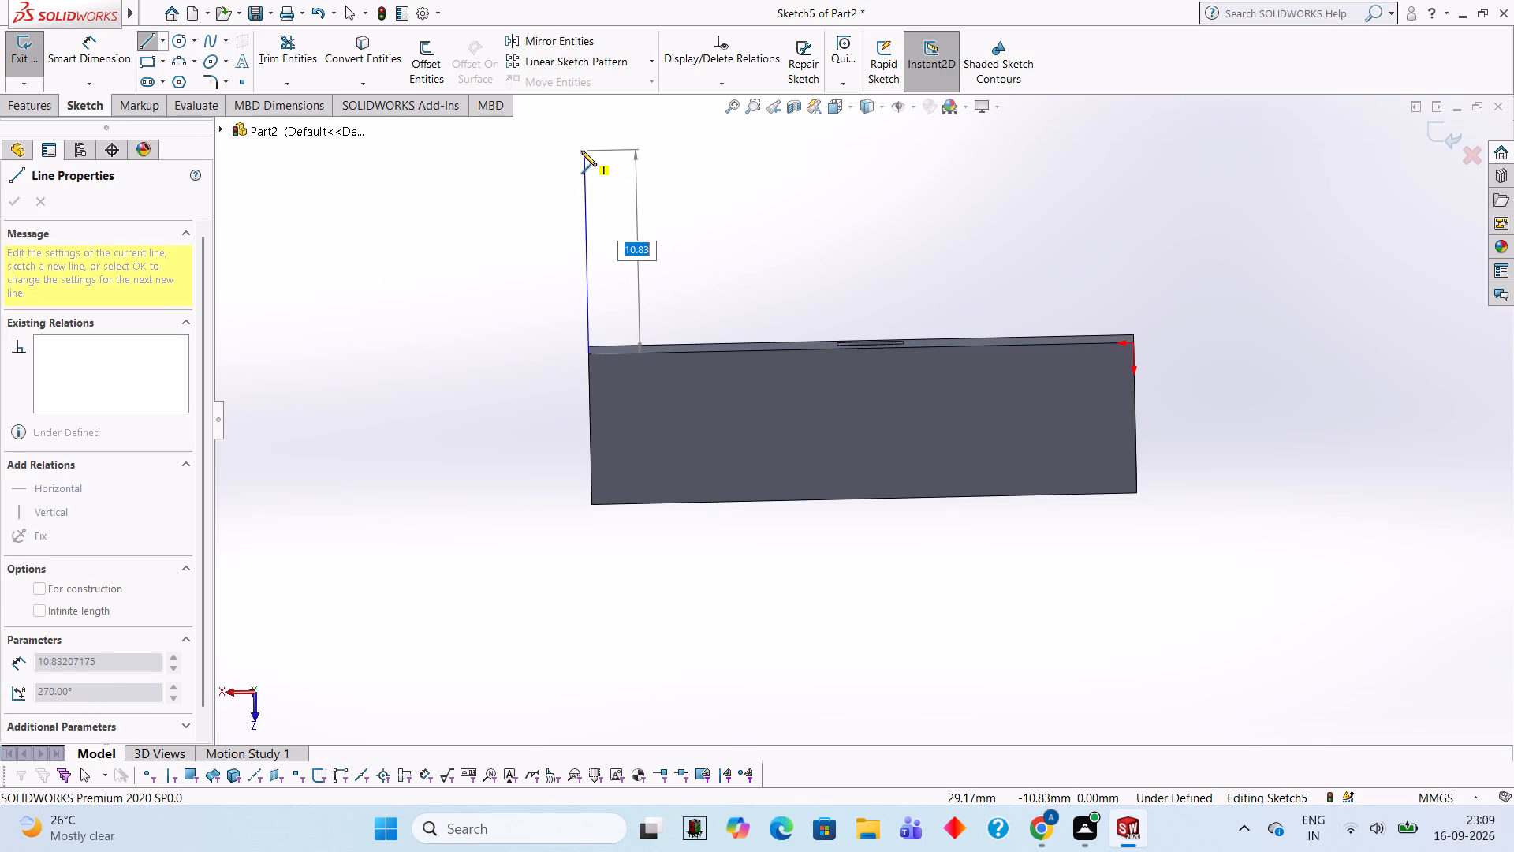
type("29")
key("Return")
scroll(581, 151, "up", 1)
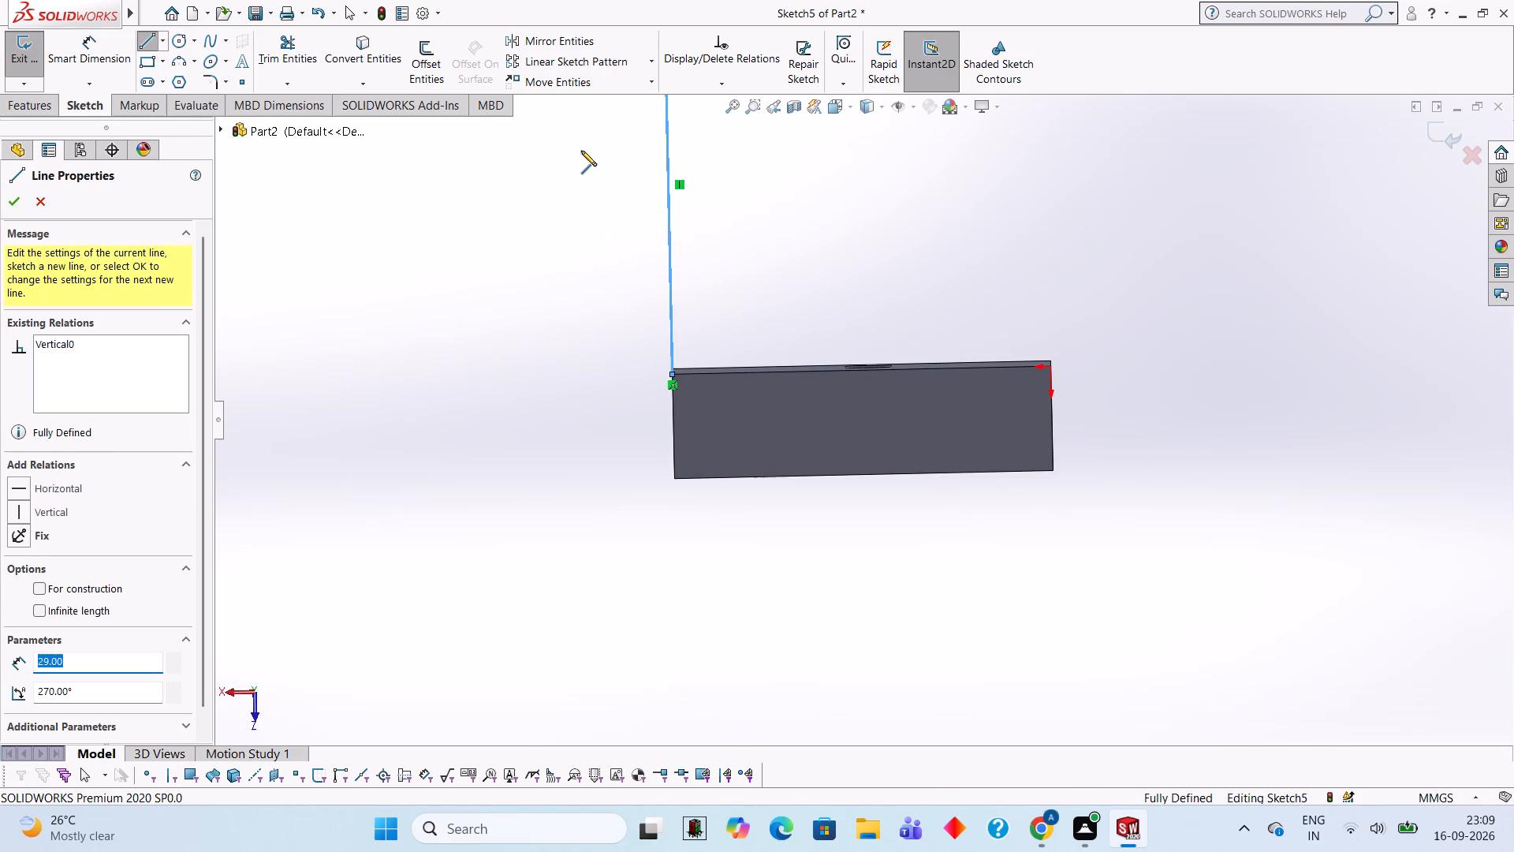
scroll(581, 151, "up", 4)
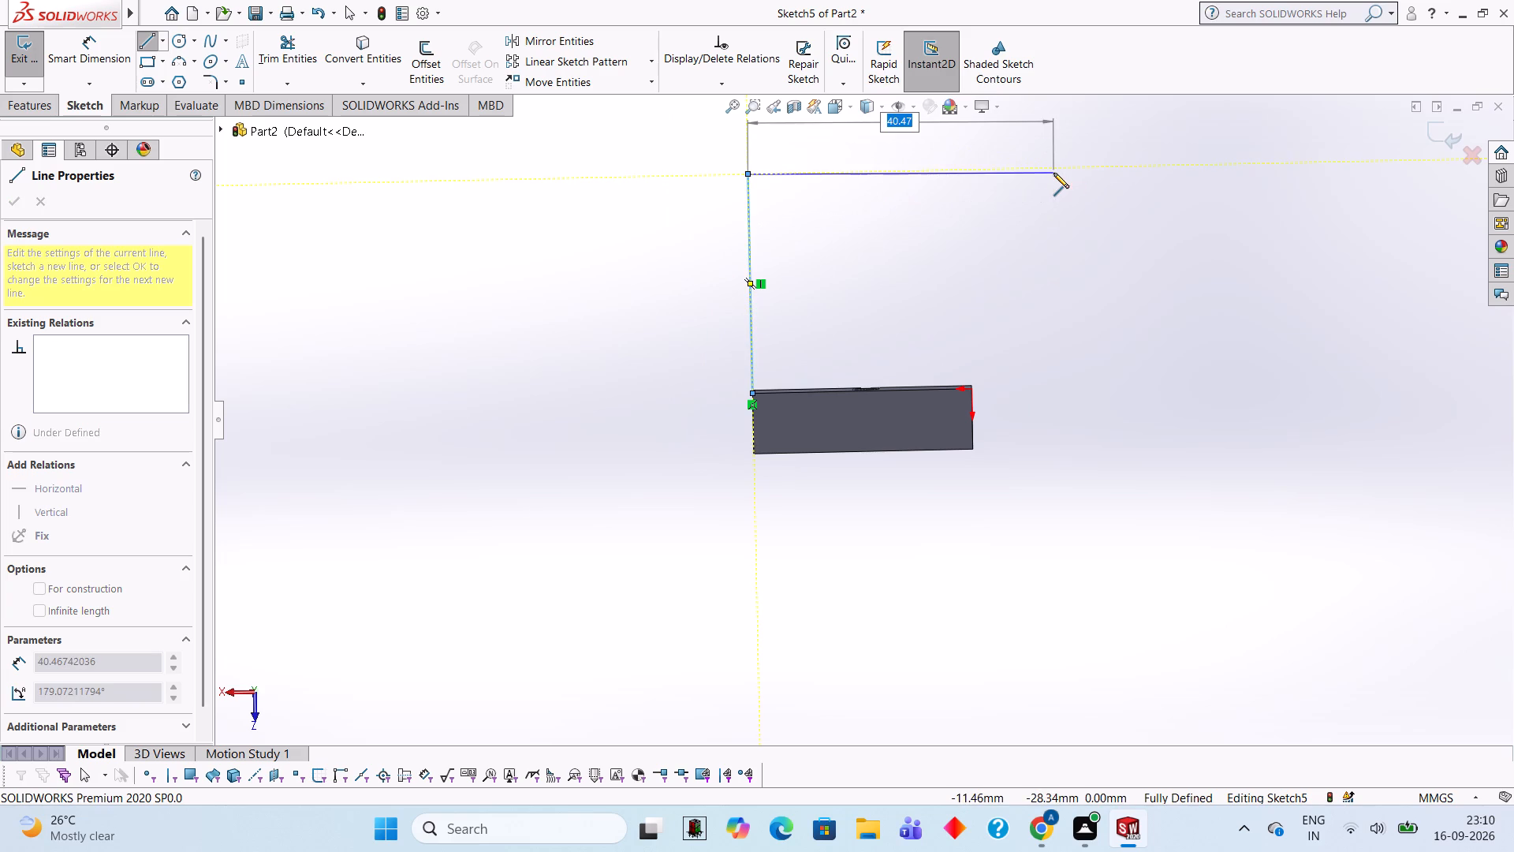
type("29")
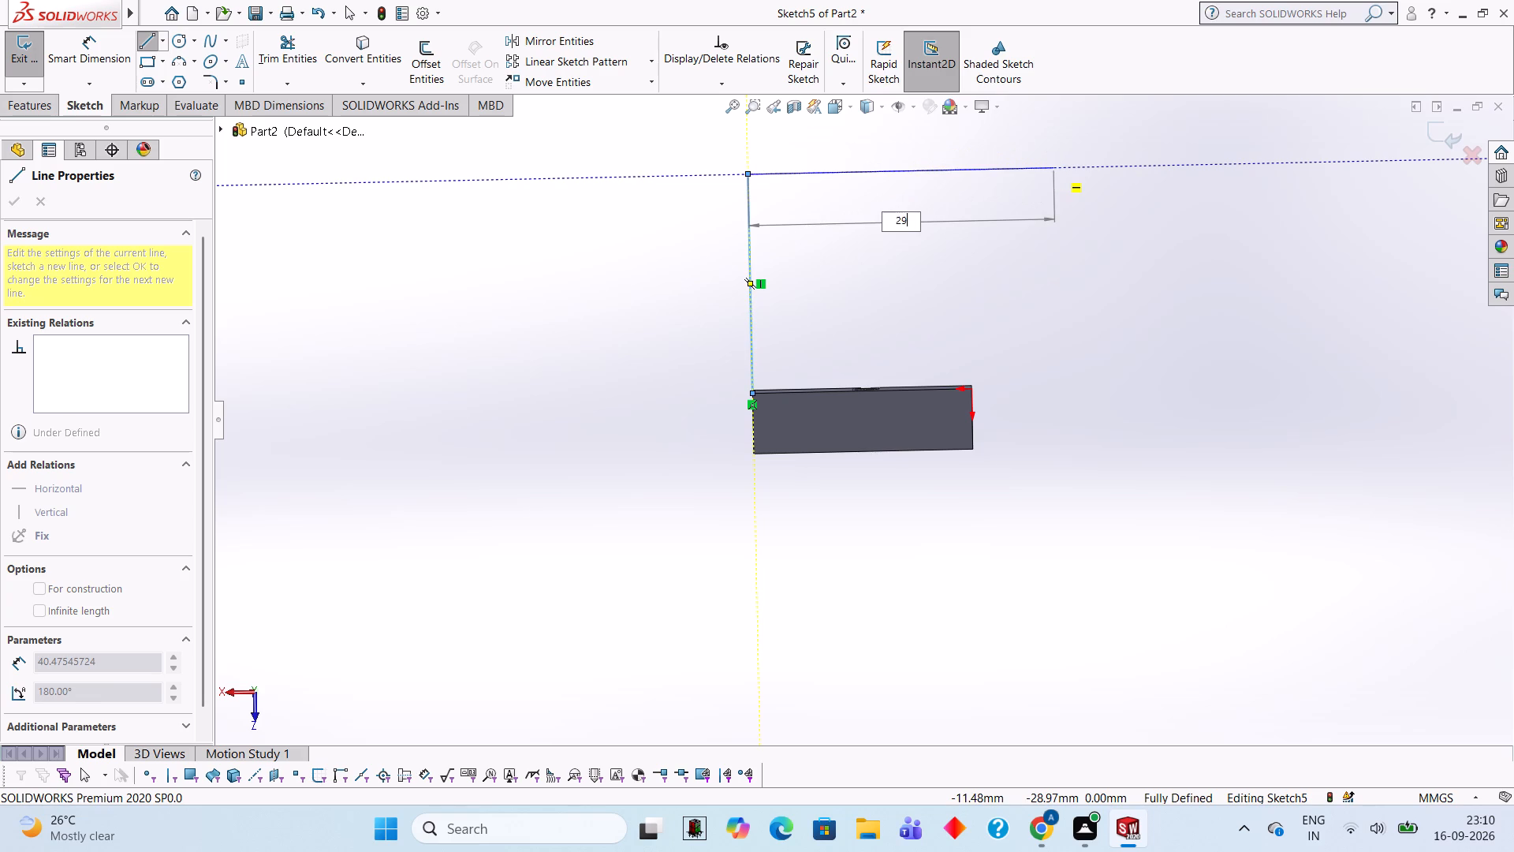
key("Return")
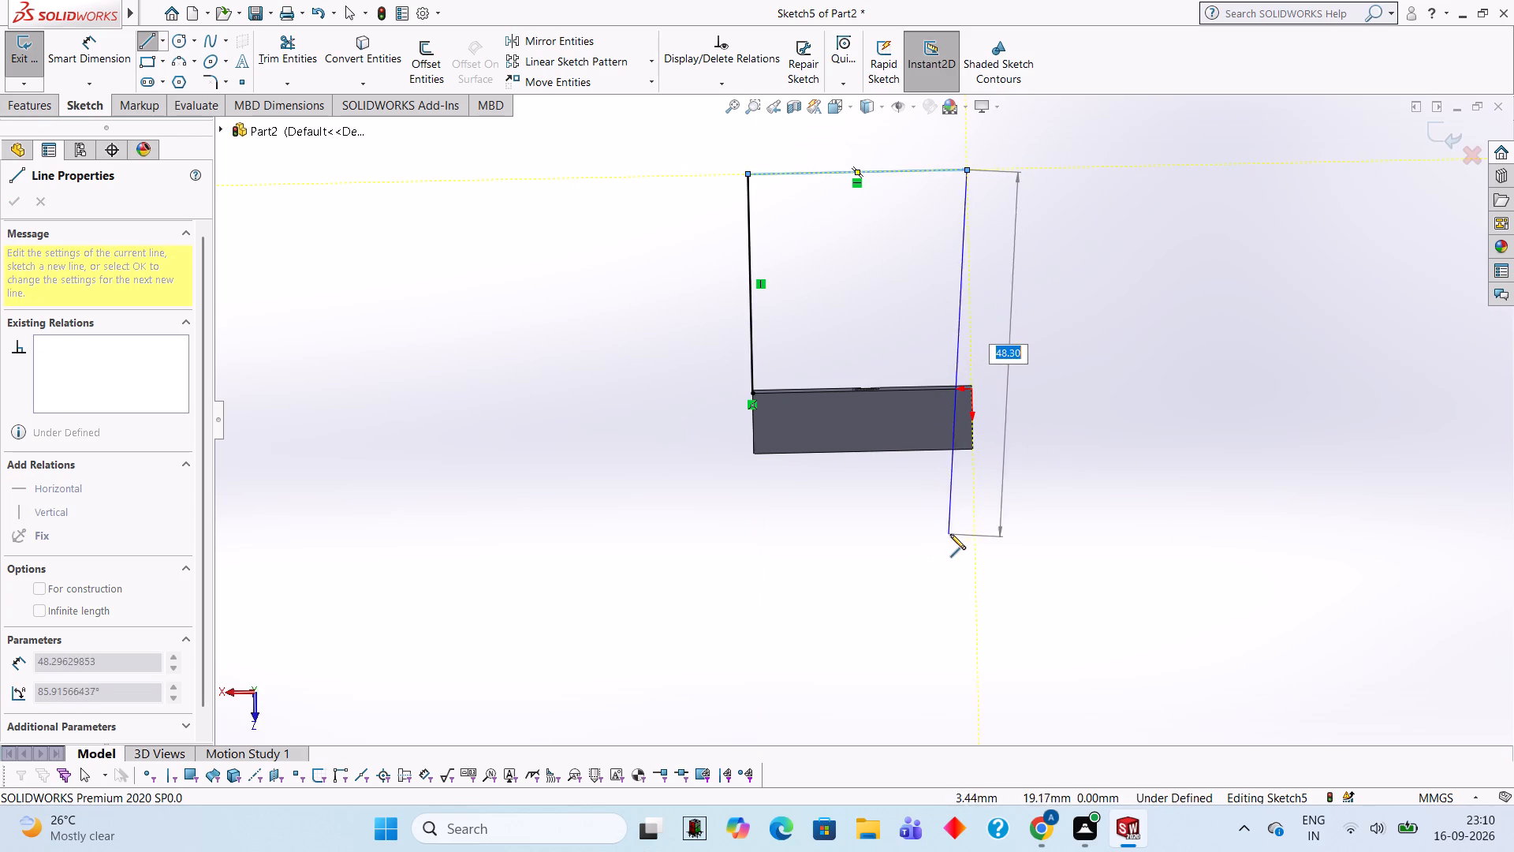
type("29")
key("Return")
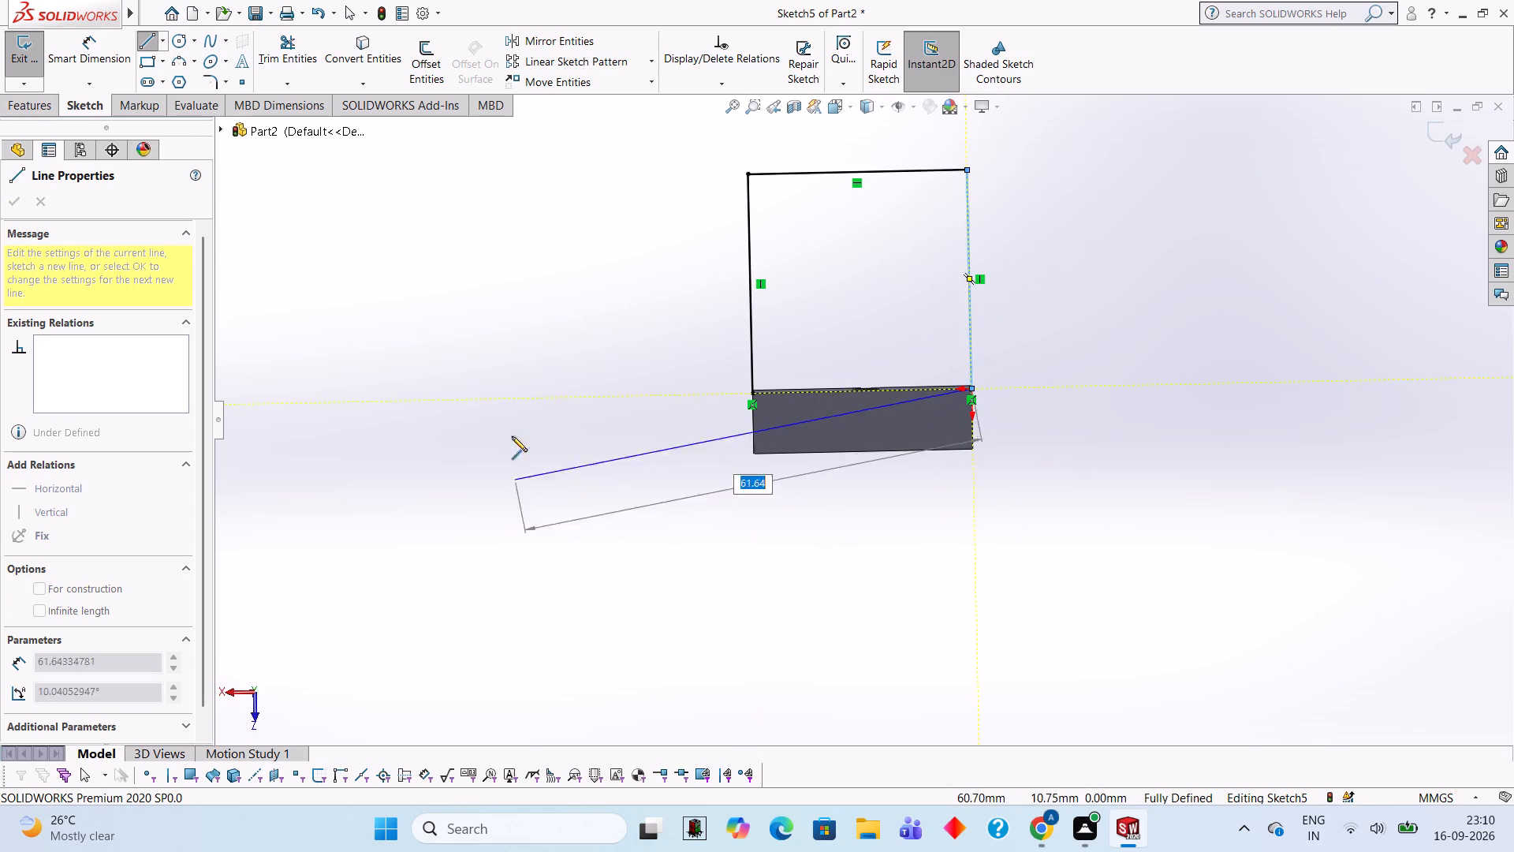
type("29")
key("Return")
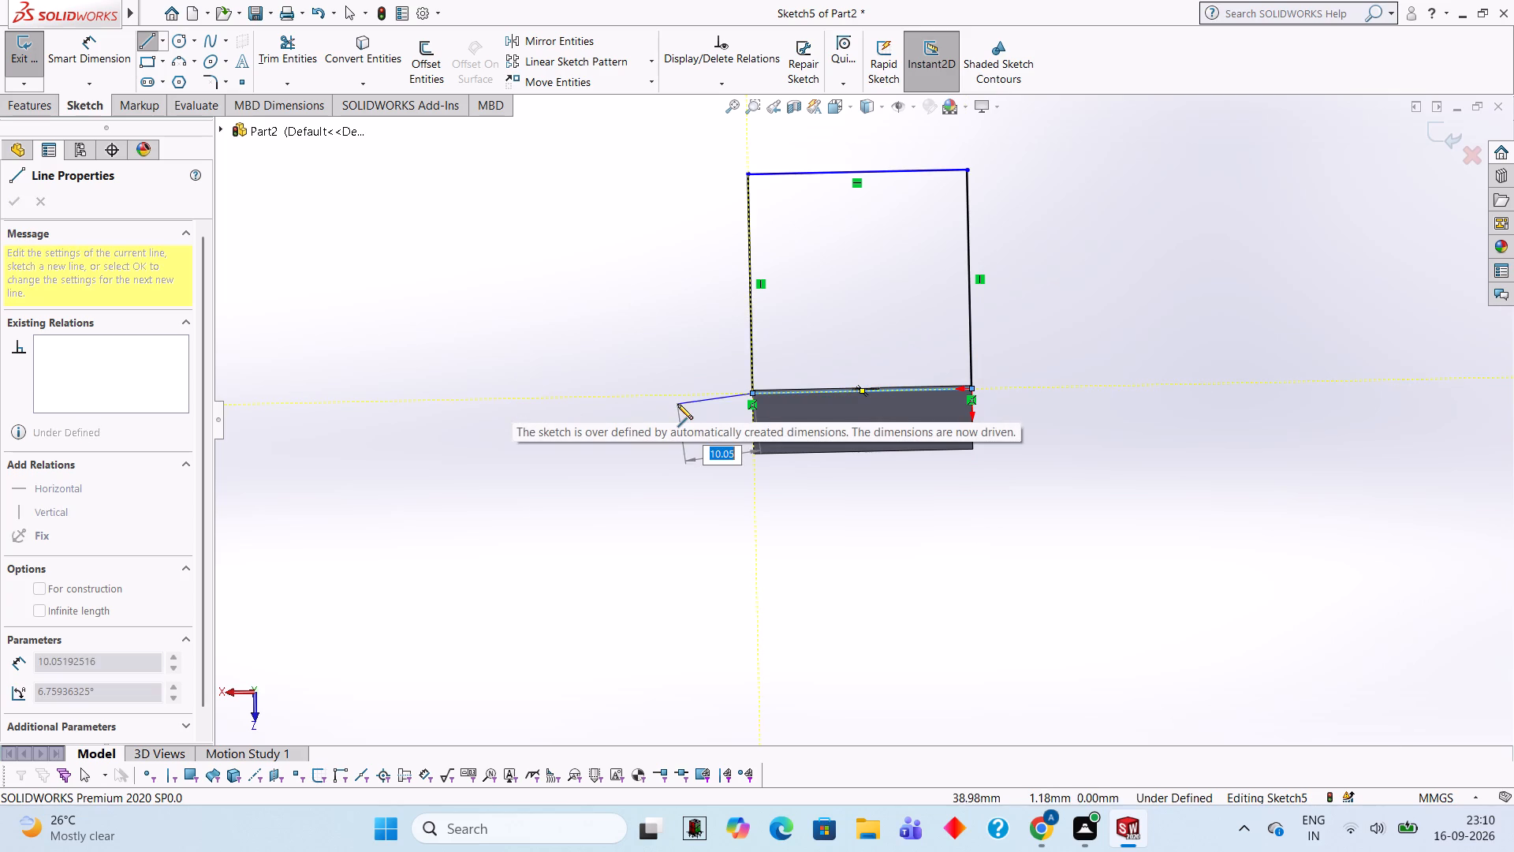
key("Escape")
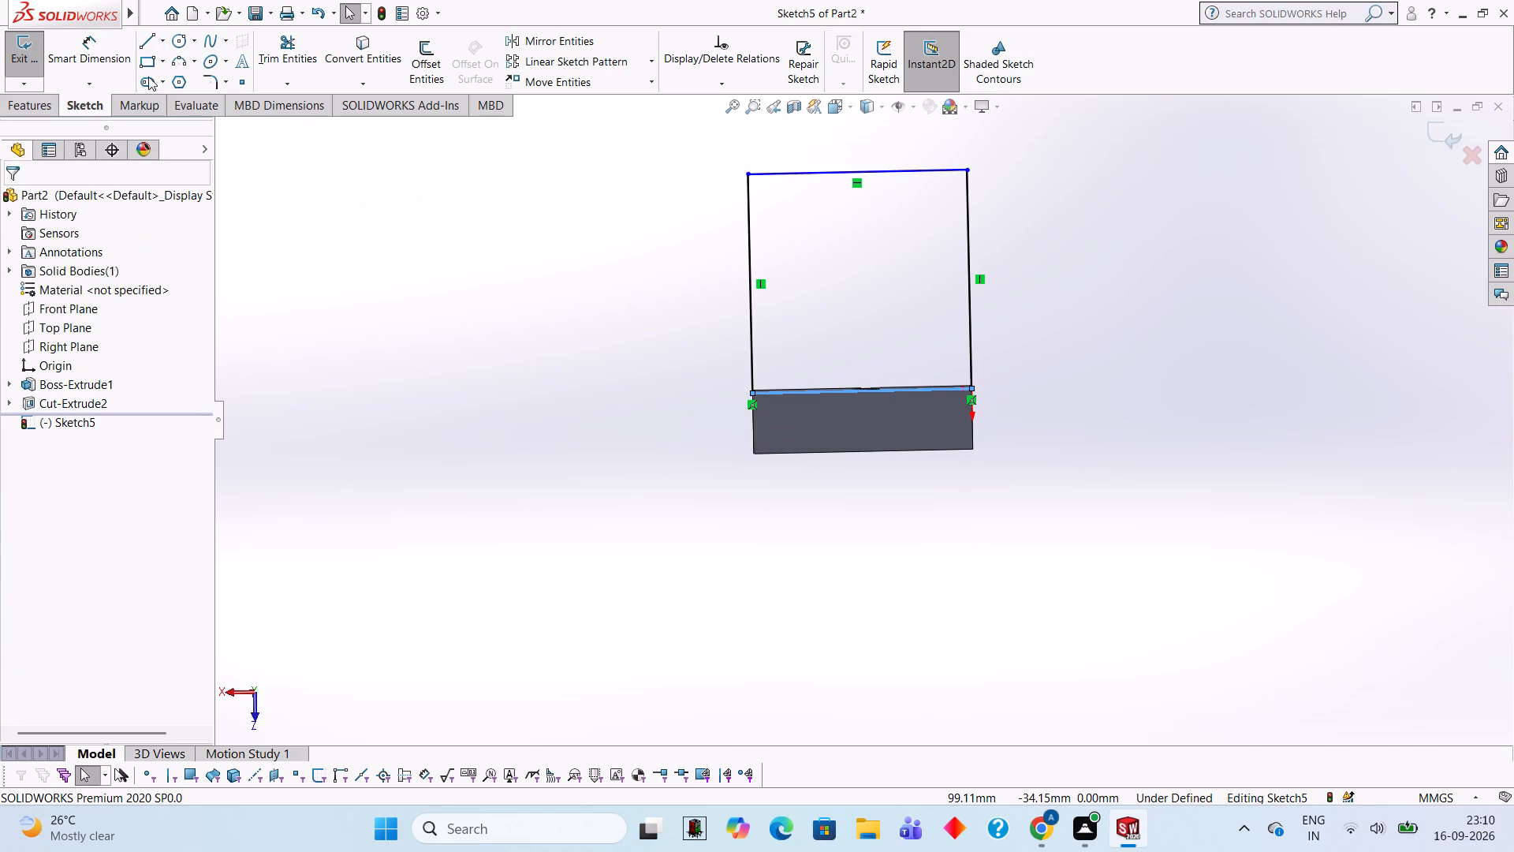
Dimension the distance from the block's slotted-side bottom edge to the sketch's outer line as 29 mm.
left_click(101, 31)
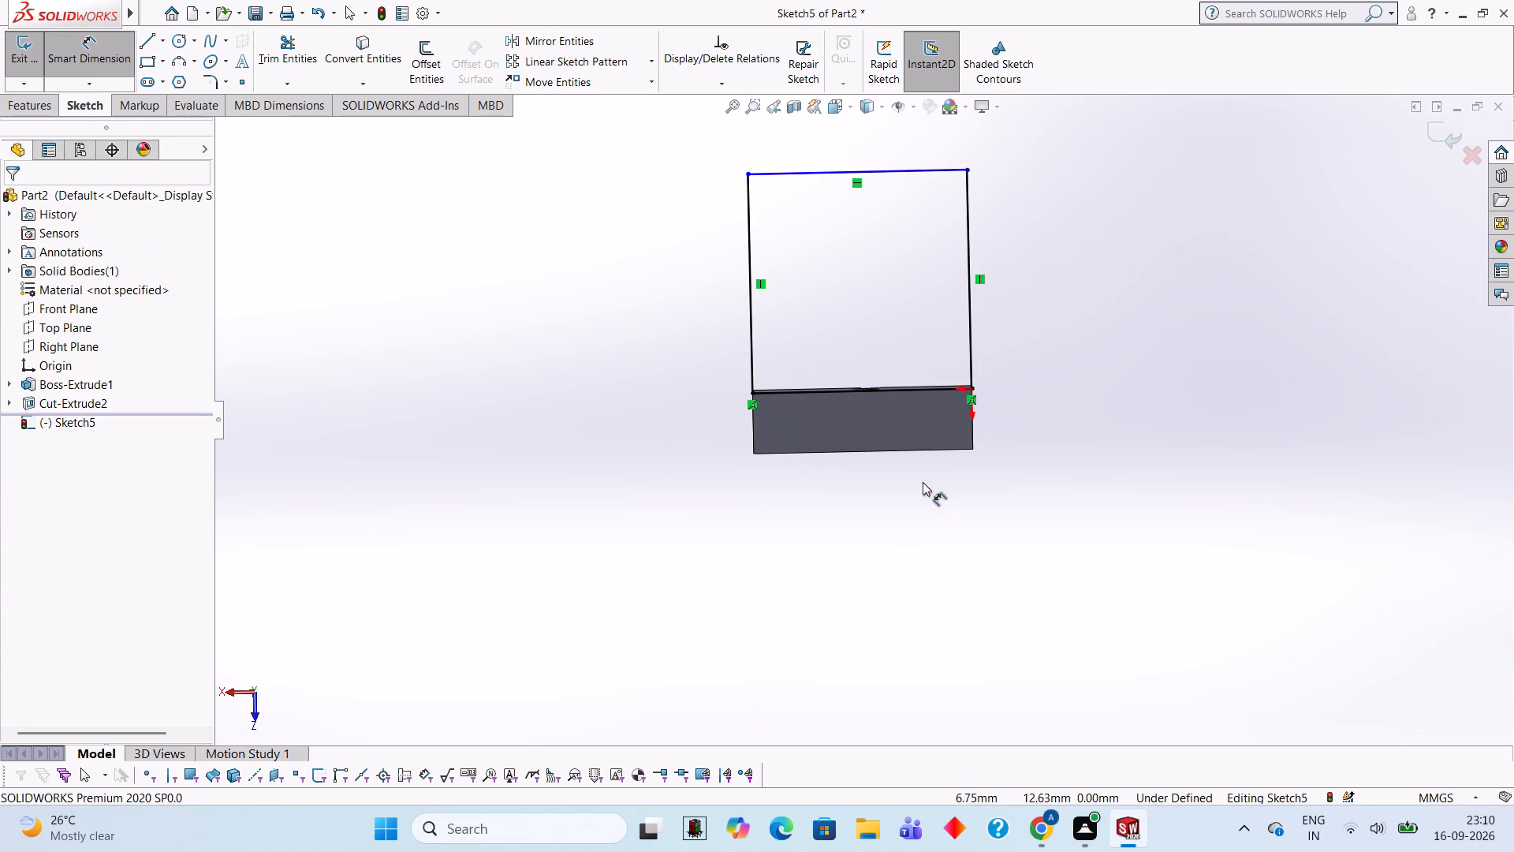
left_click(923, 452)
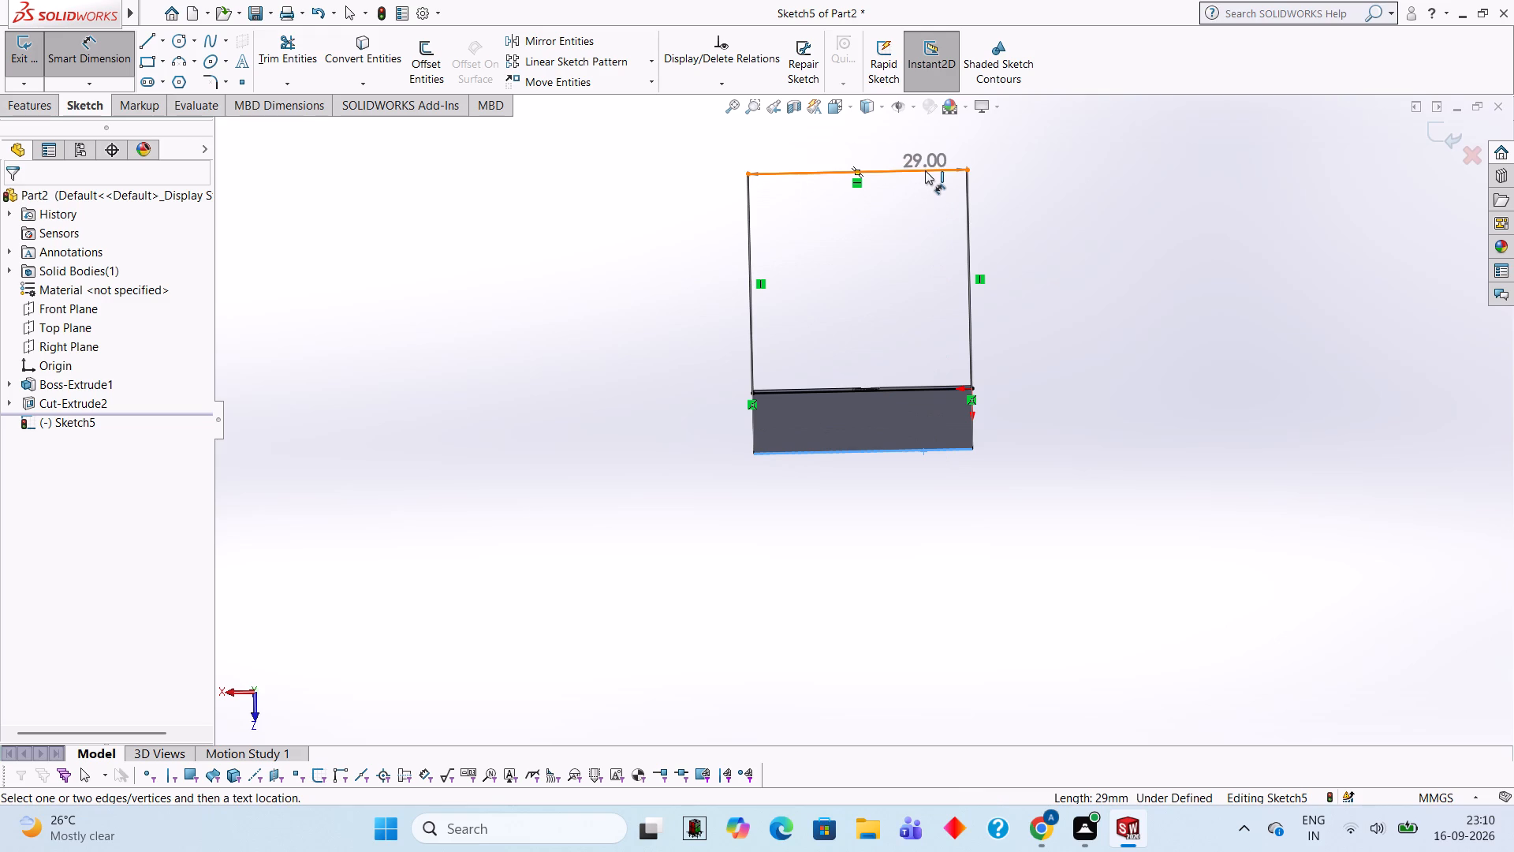
left_click(925, 170)
left_click(1134, 308)
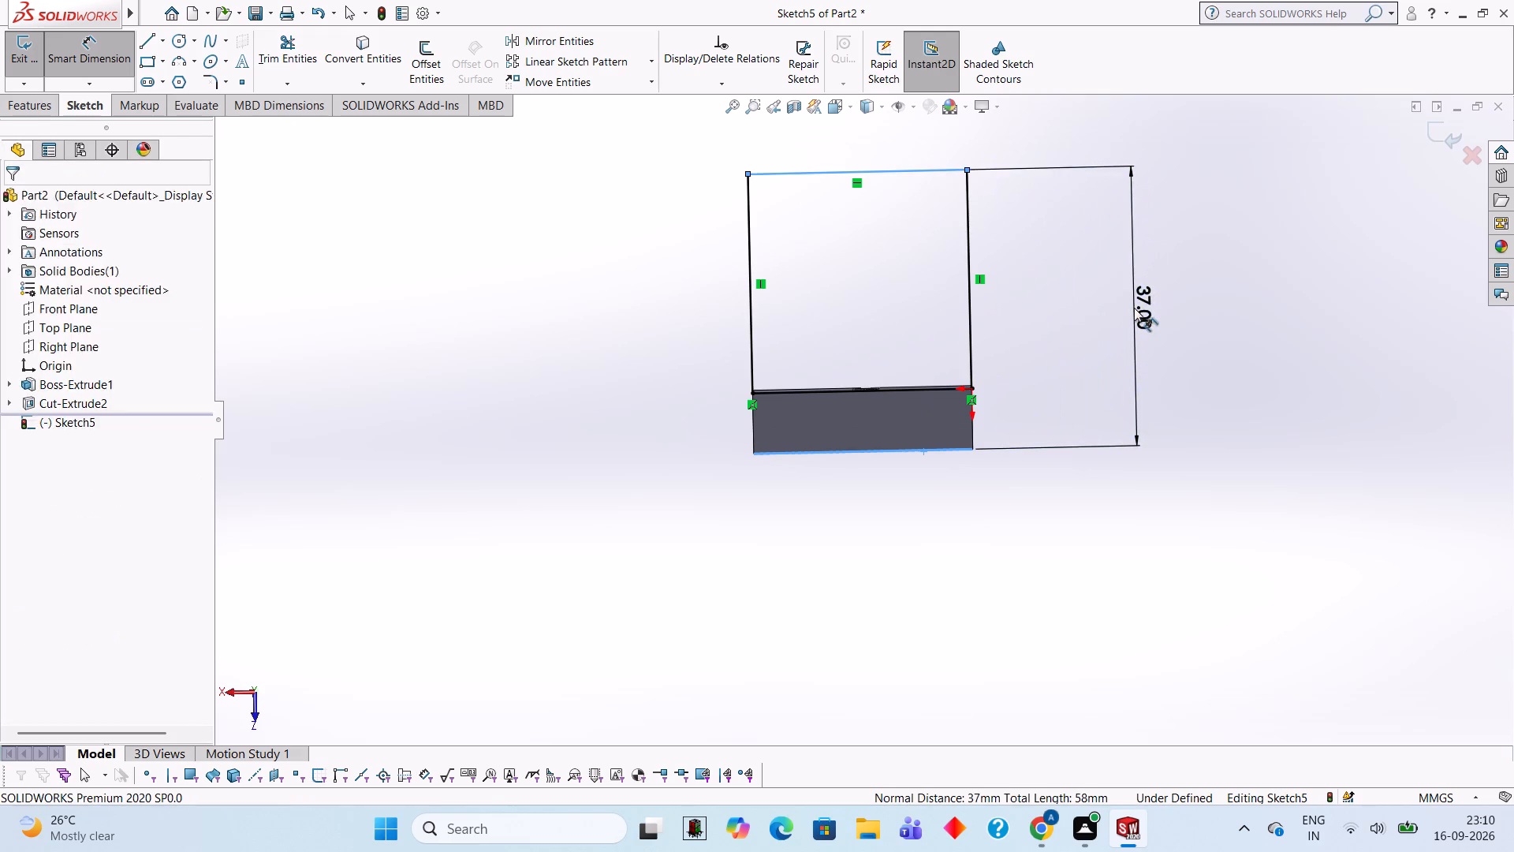
type("29")
key("Return")
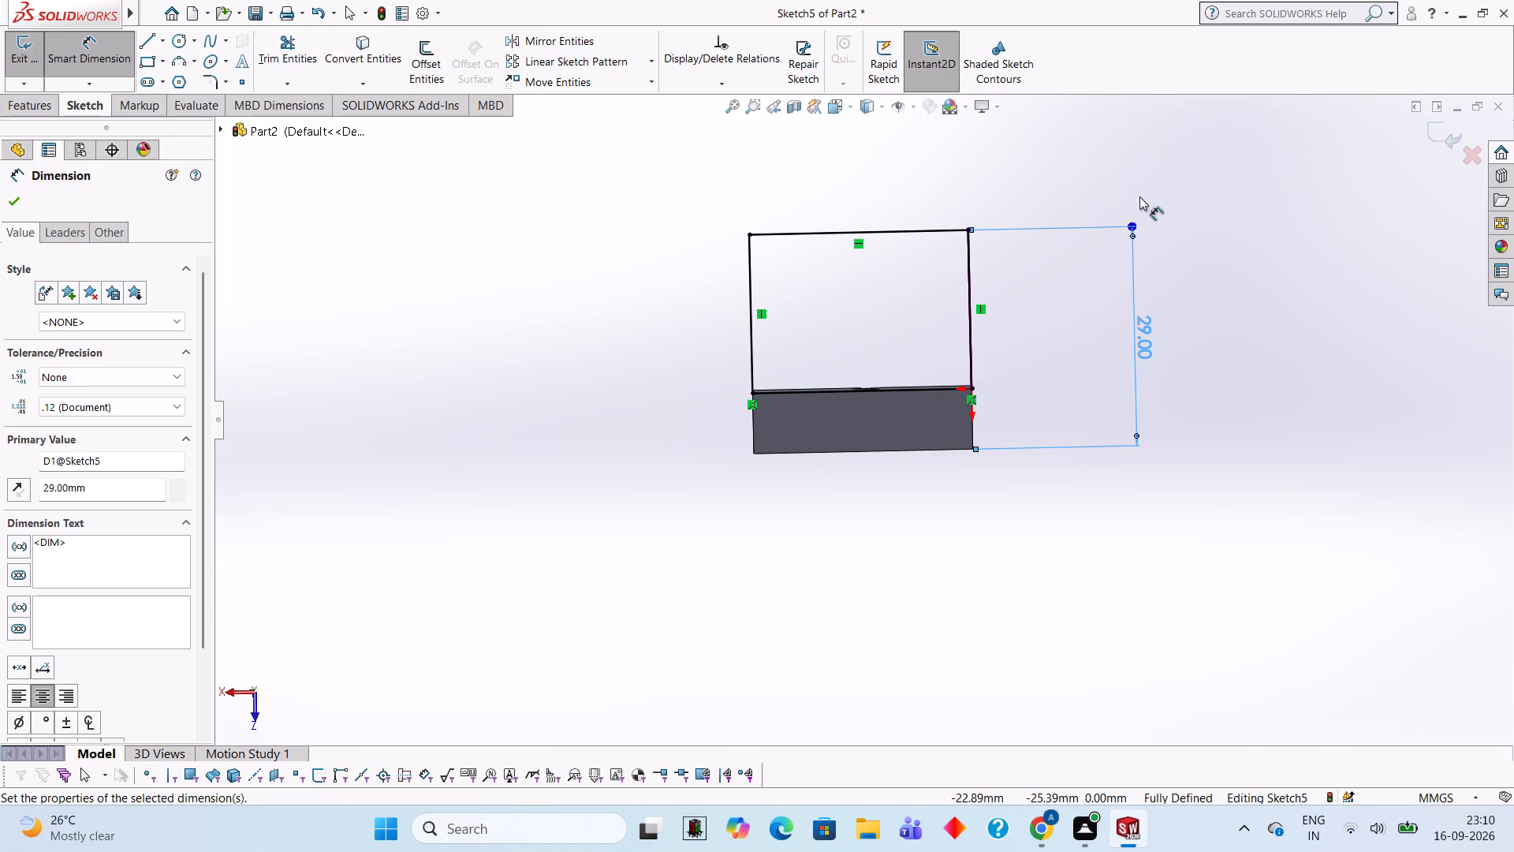
key("Escape")
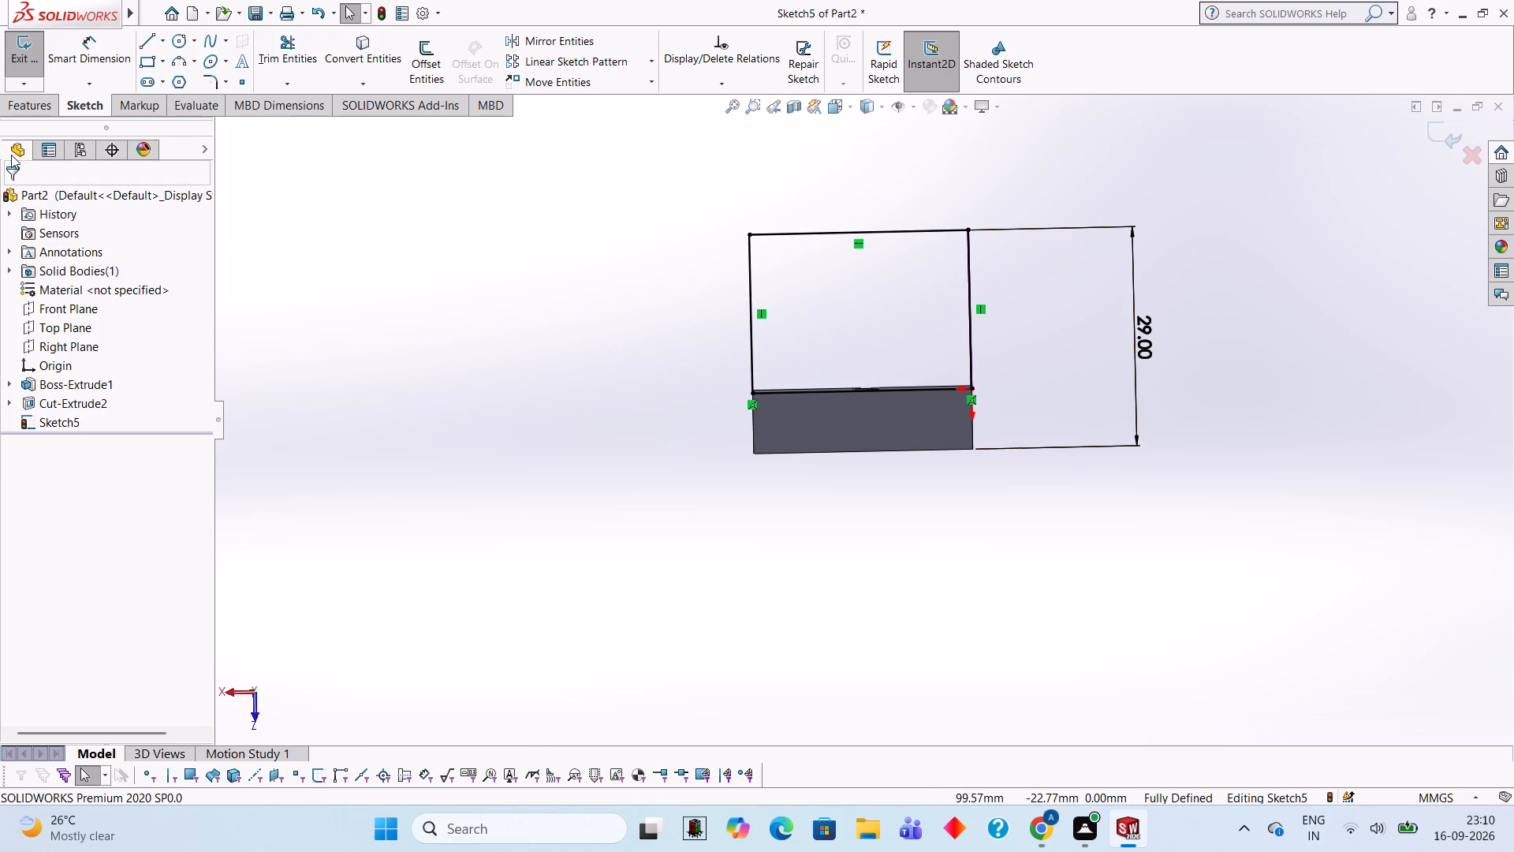
Extrude the sketched base profile as a blind 8 mm boss in the reversed direction, merged with the block.
left_click(35, 110)
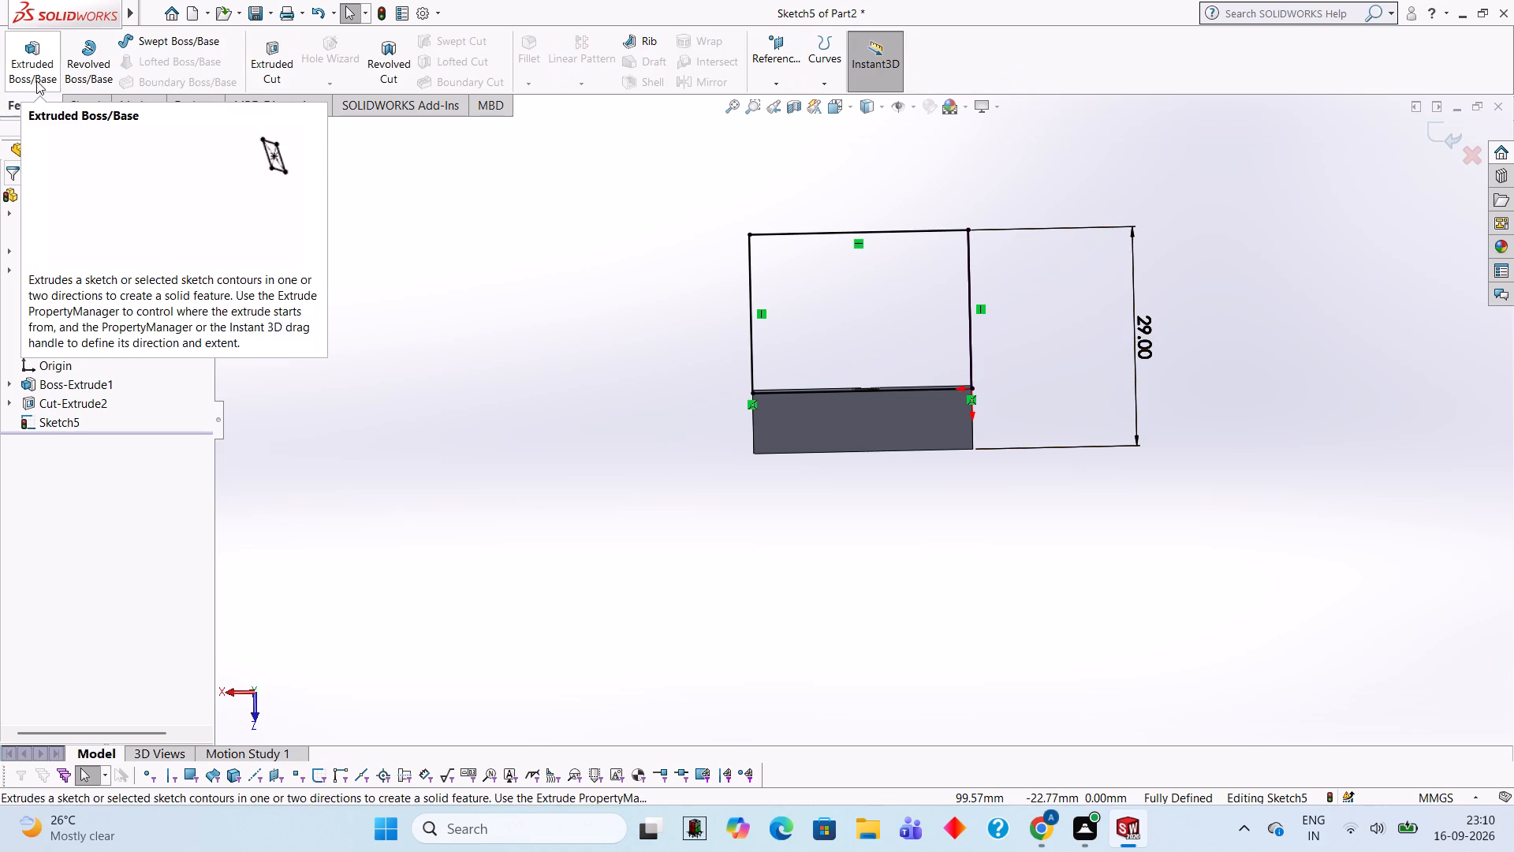
left_click(36, 80)
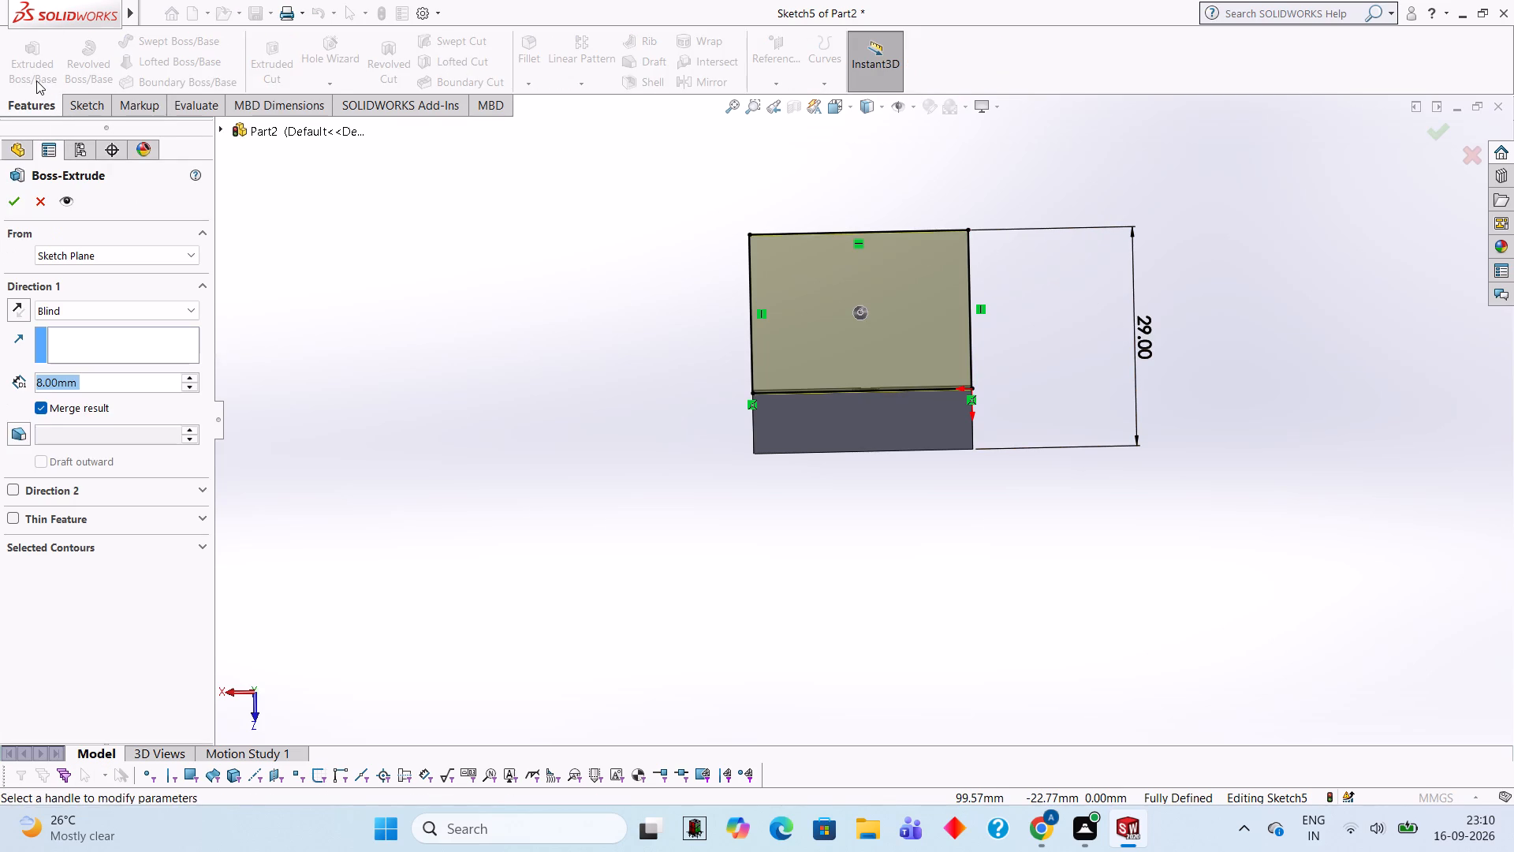
left_click(14, 307)
left_click(14, 307)
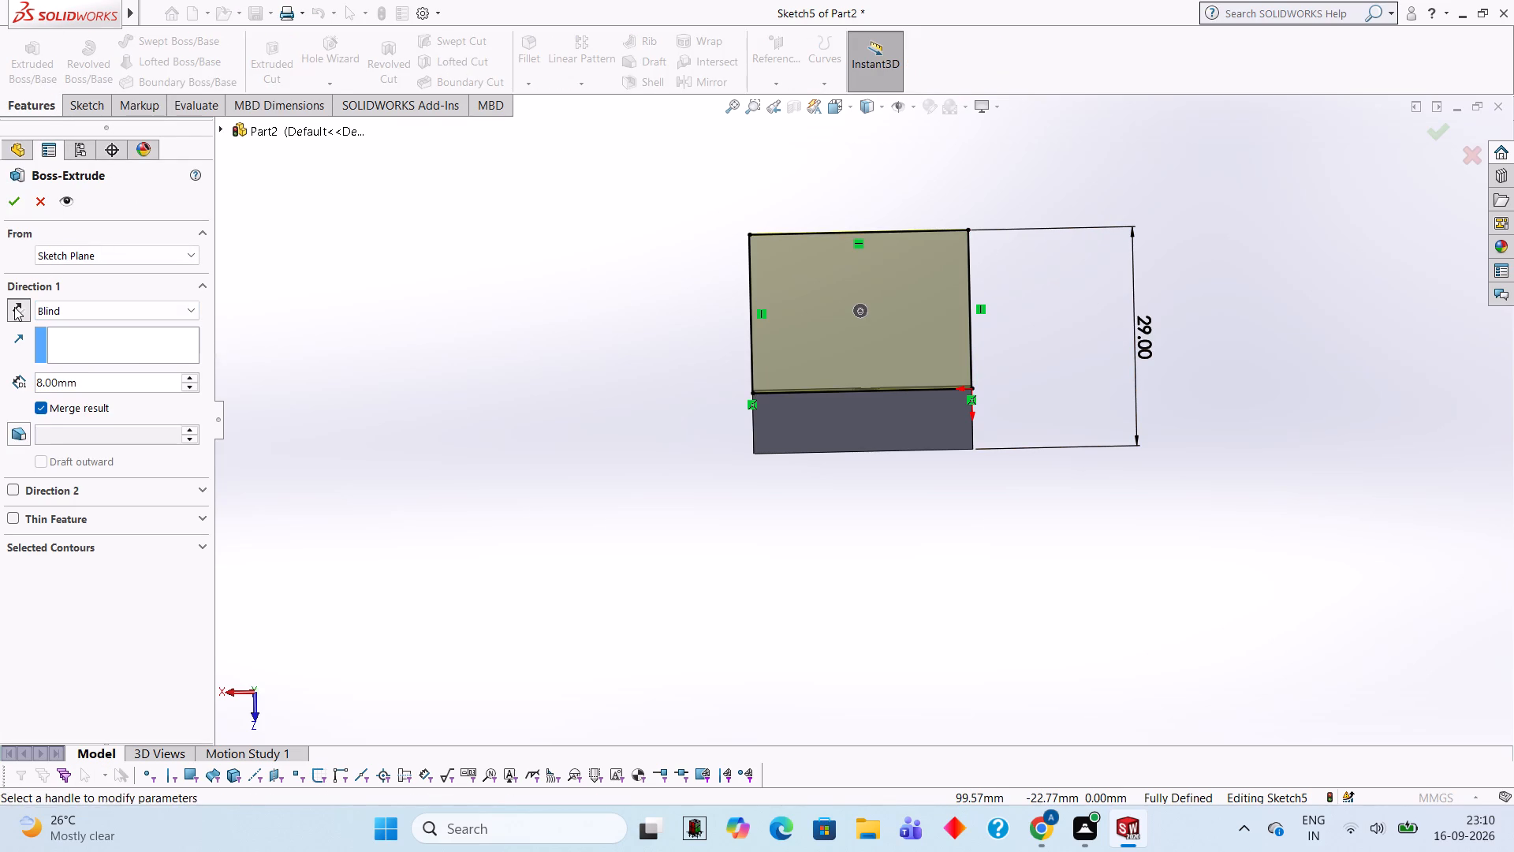
left_click(14, 307)
left_click(13, 202)
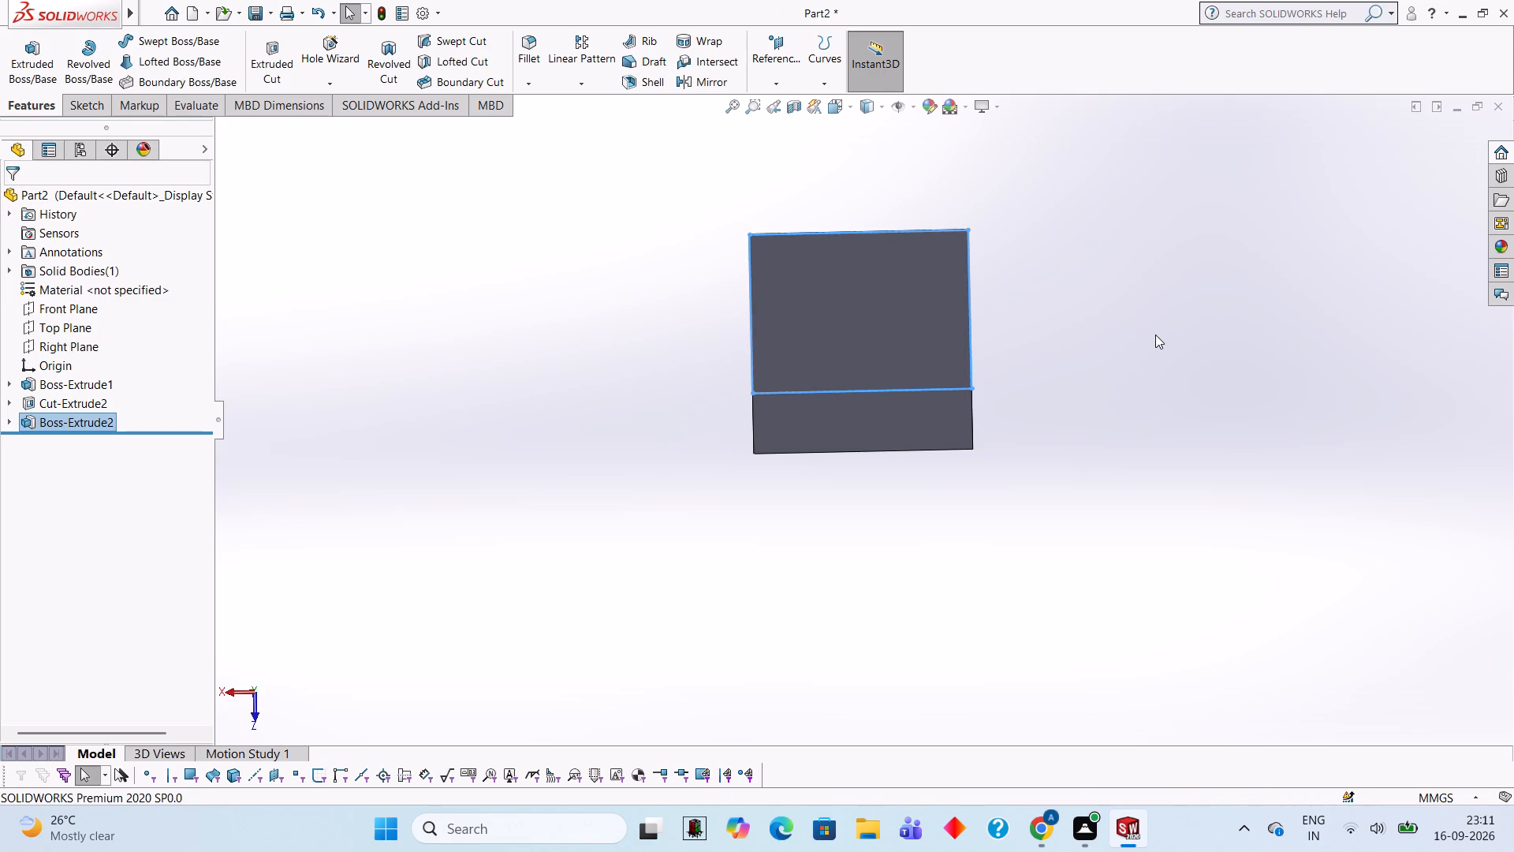
Inspect the L-shaped bracket from below, from the front and from above the base leg.
right_click(1155, 334)
left_click(1204, 376)
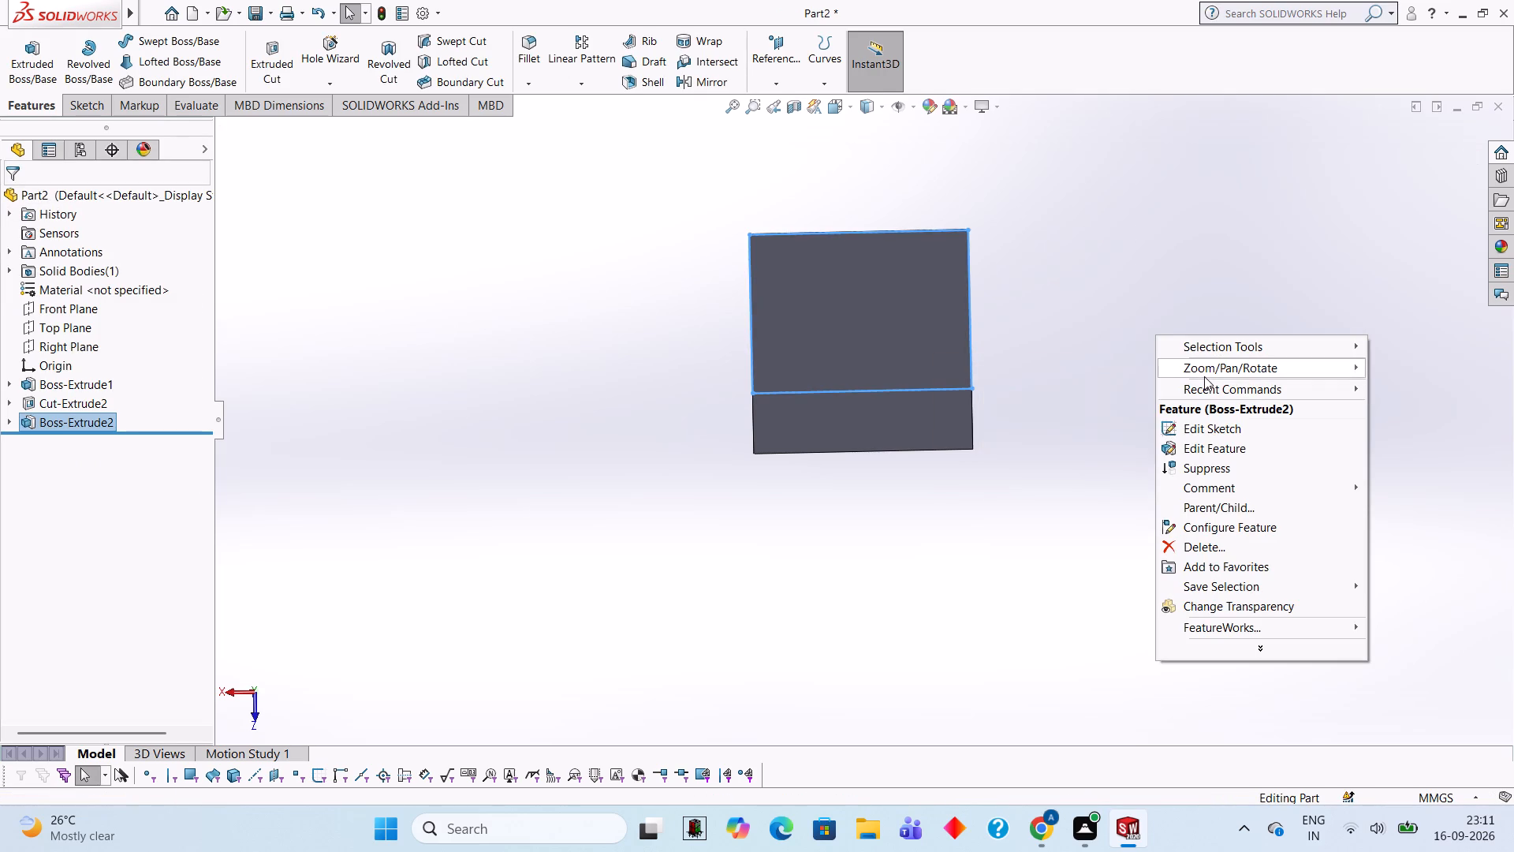
left_click(1053, 447)
left_click_drag(1053, 447, 1161, 674)
left_click_drag(1130, 463, 814, 508)
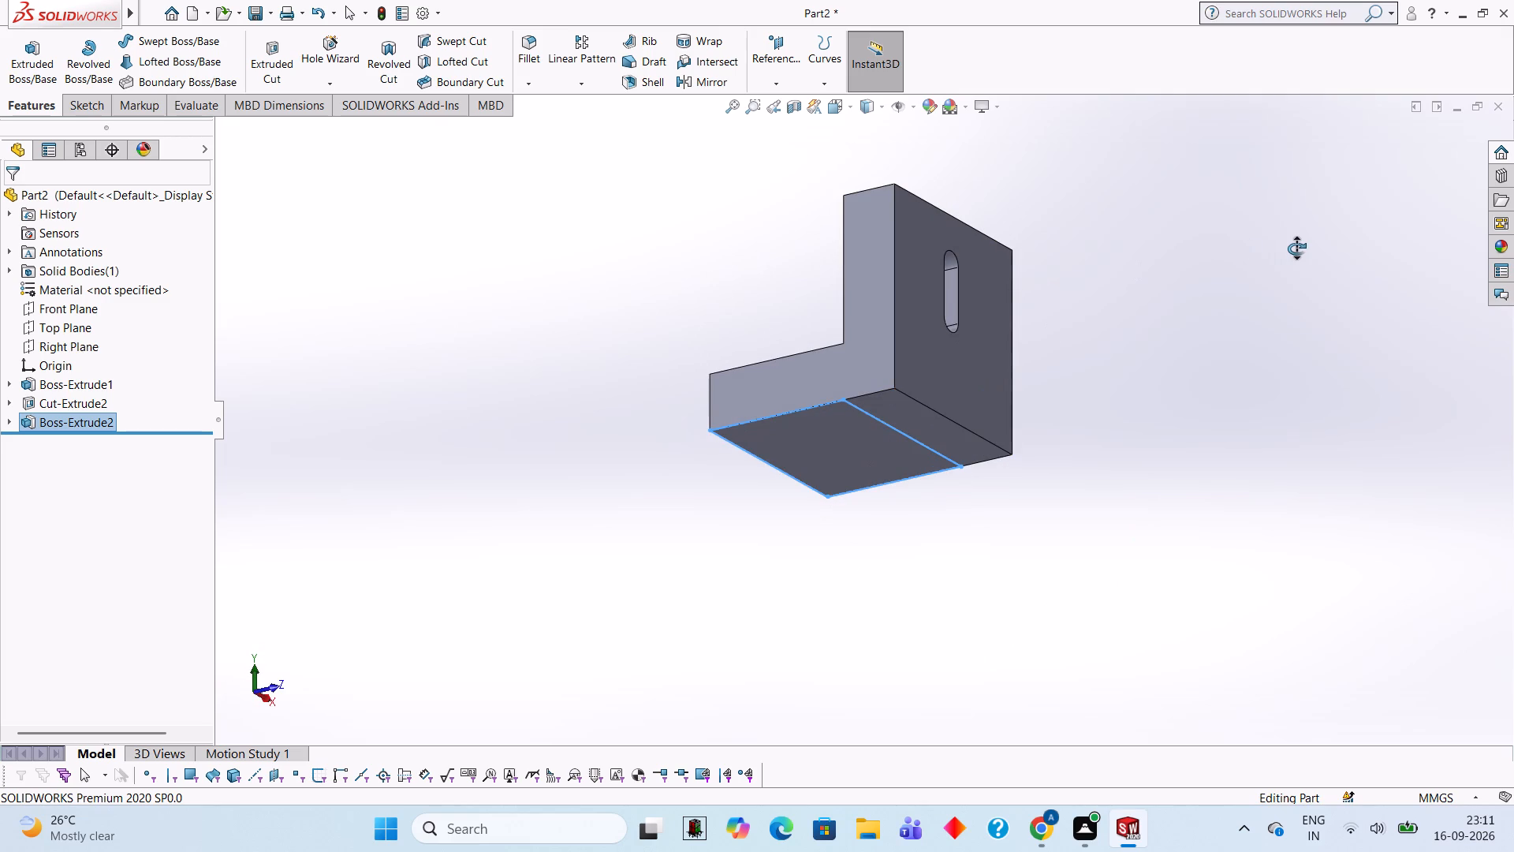
key("z")
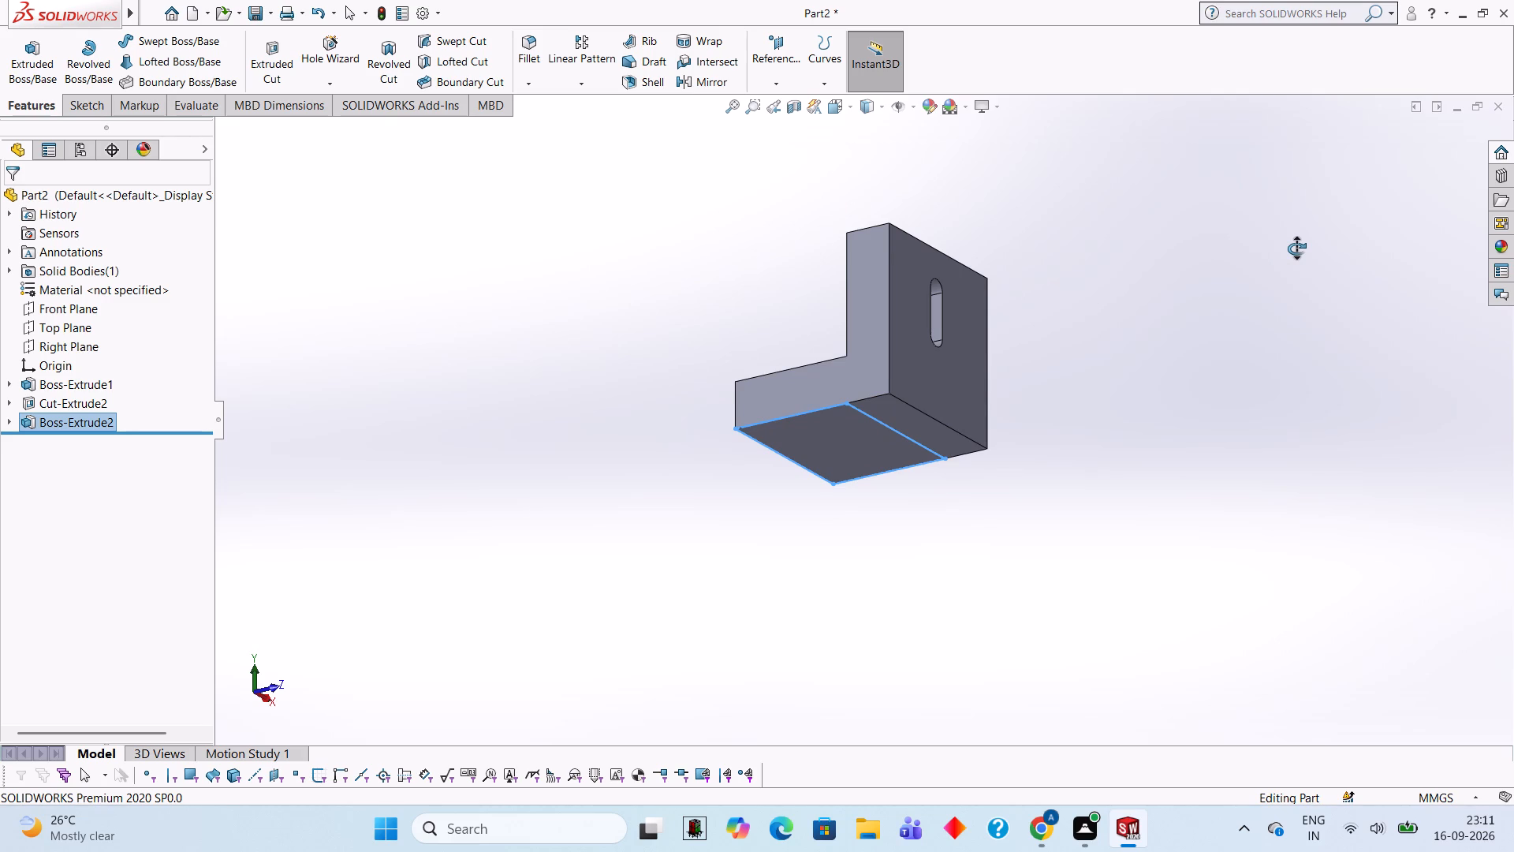
key("Escape")
right_click(1105, 273)
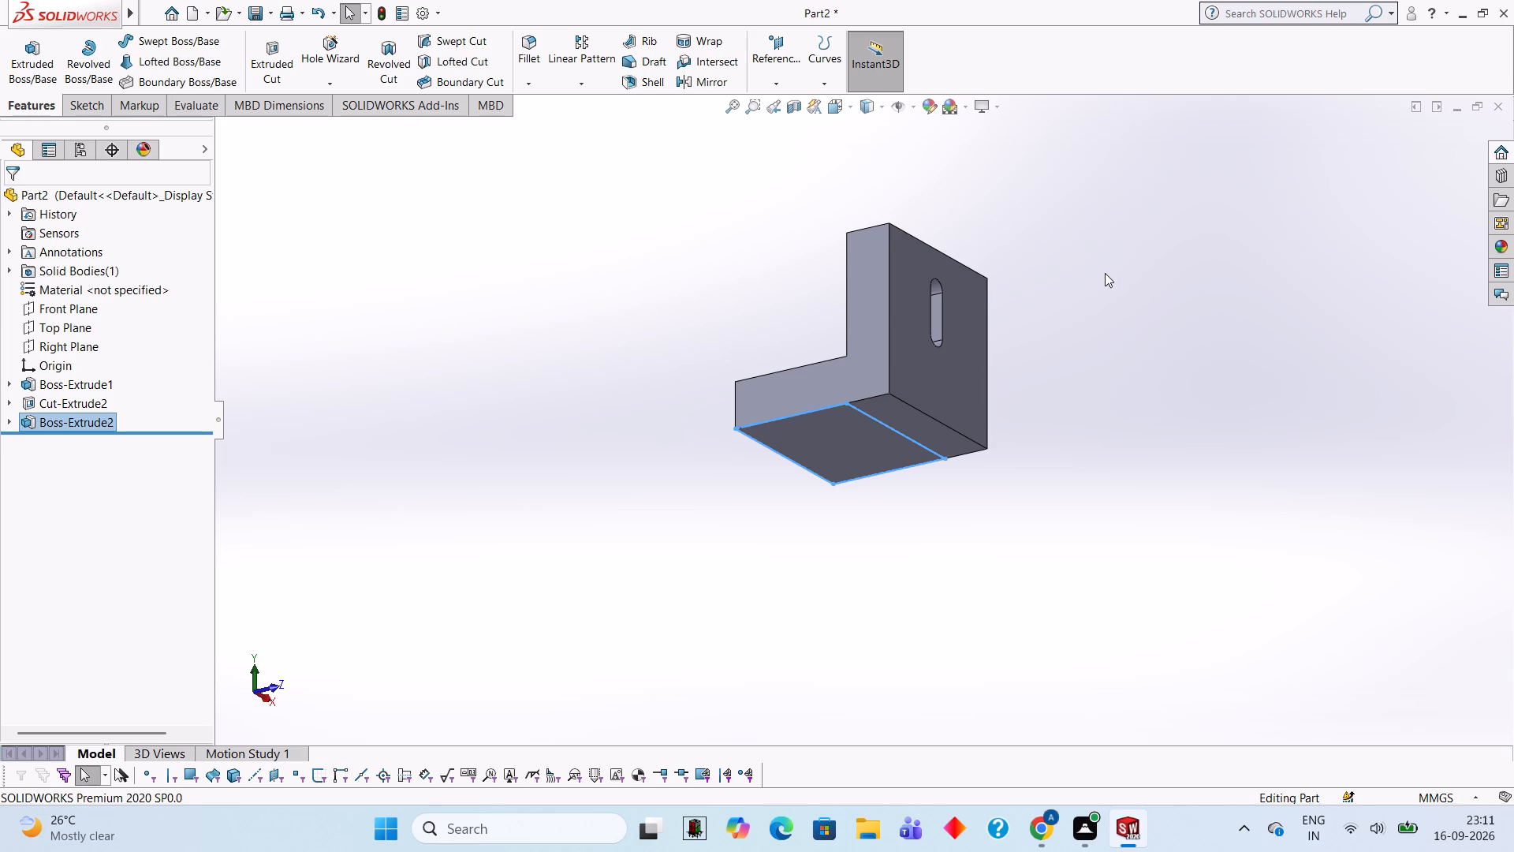
left_click(1199, 312)
left_click(1054, 391)
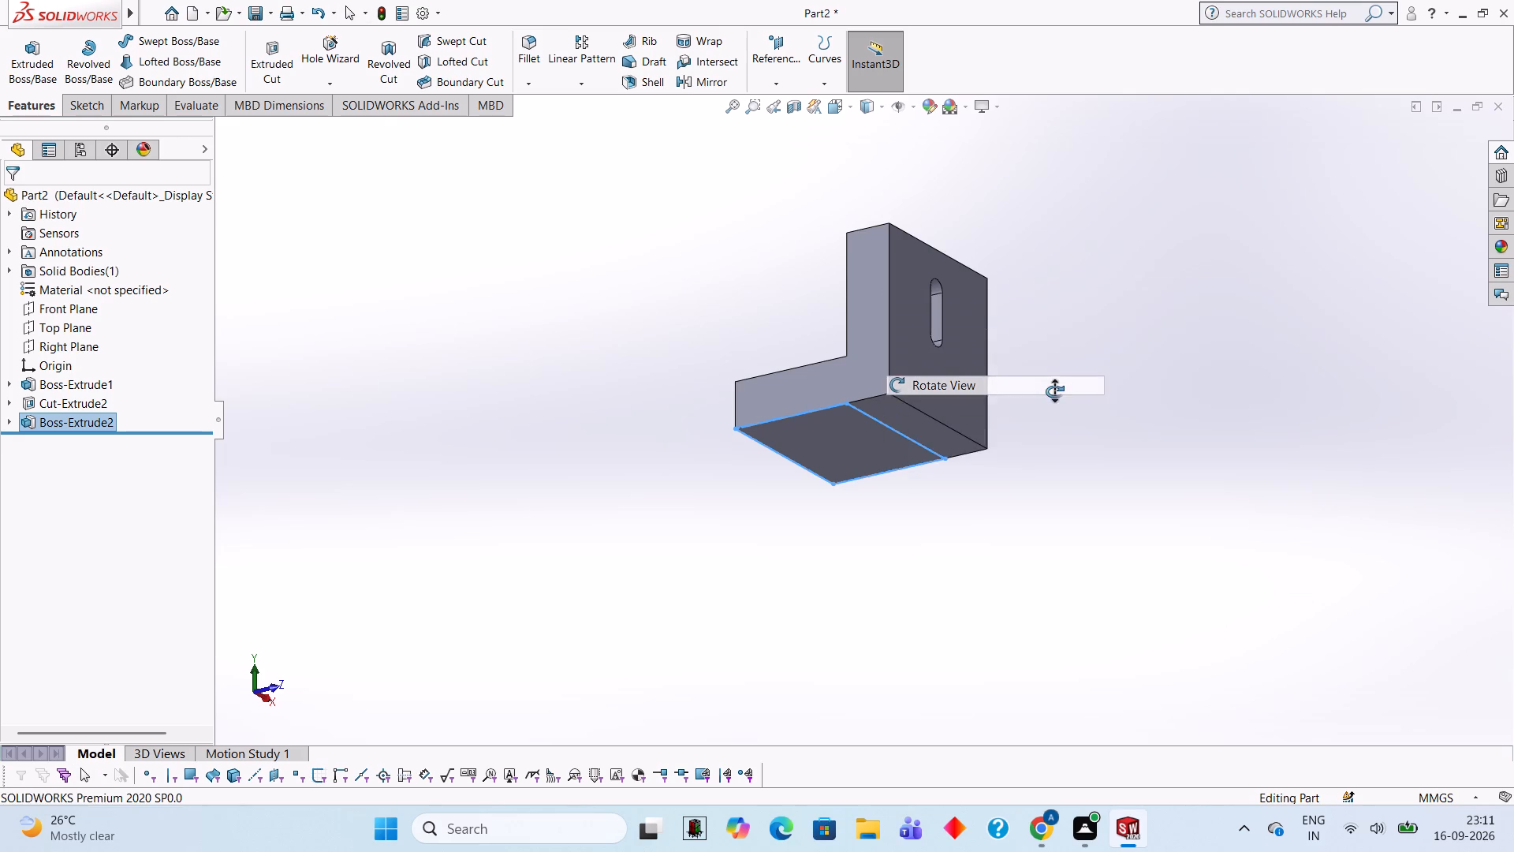
left_click_drag(1072, 320, 1299, 476)
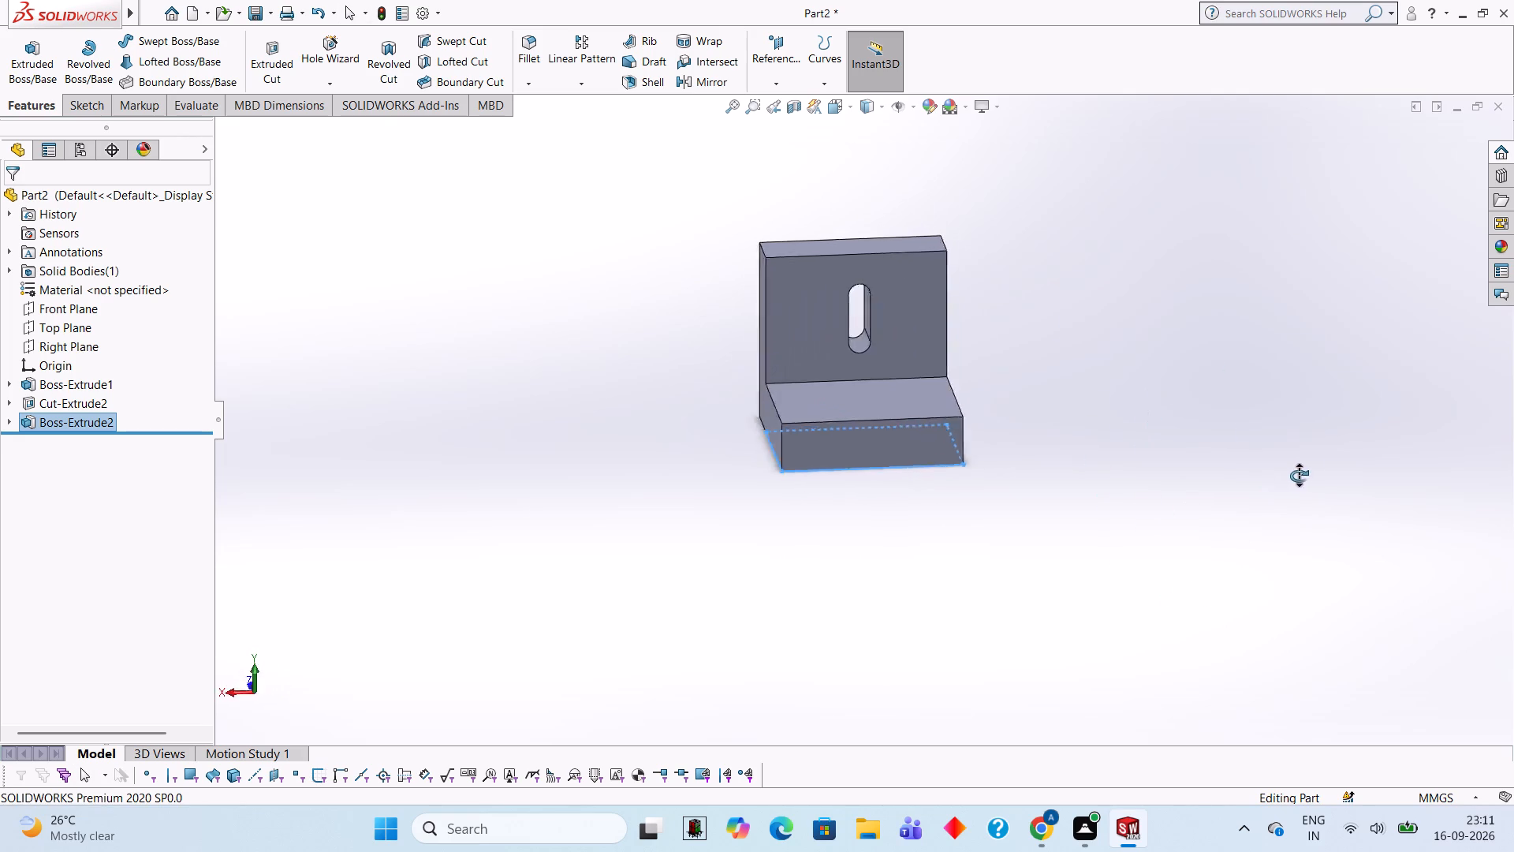
left_click_drag(1299, 476, 1273, 597)
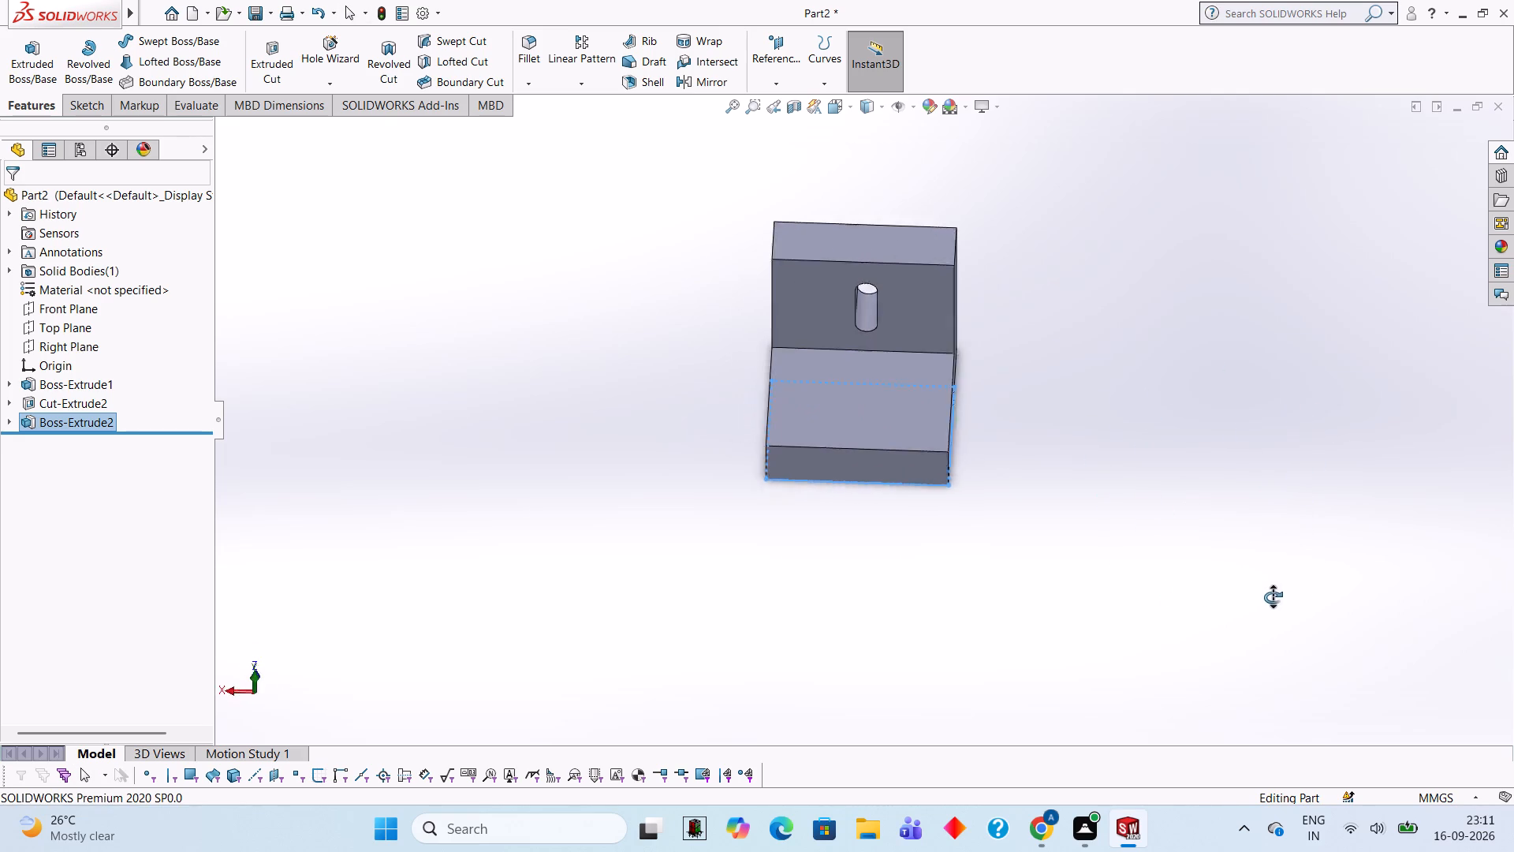
left_click_drag(1273, 597, 1191, 499)
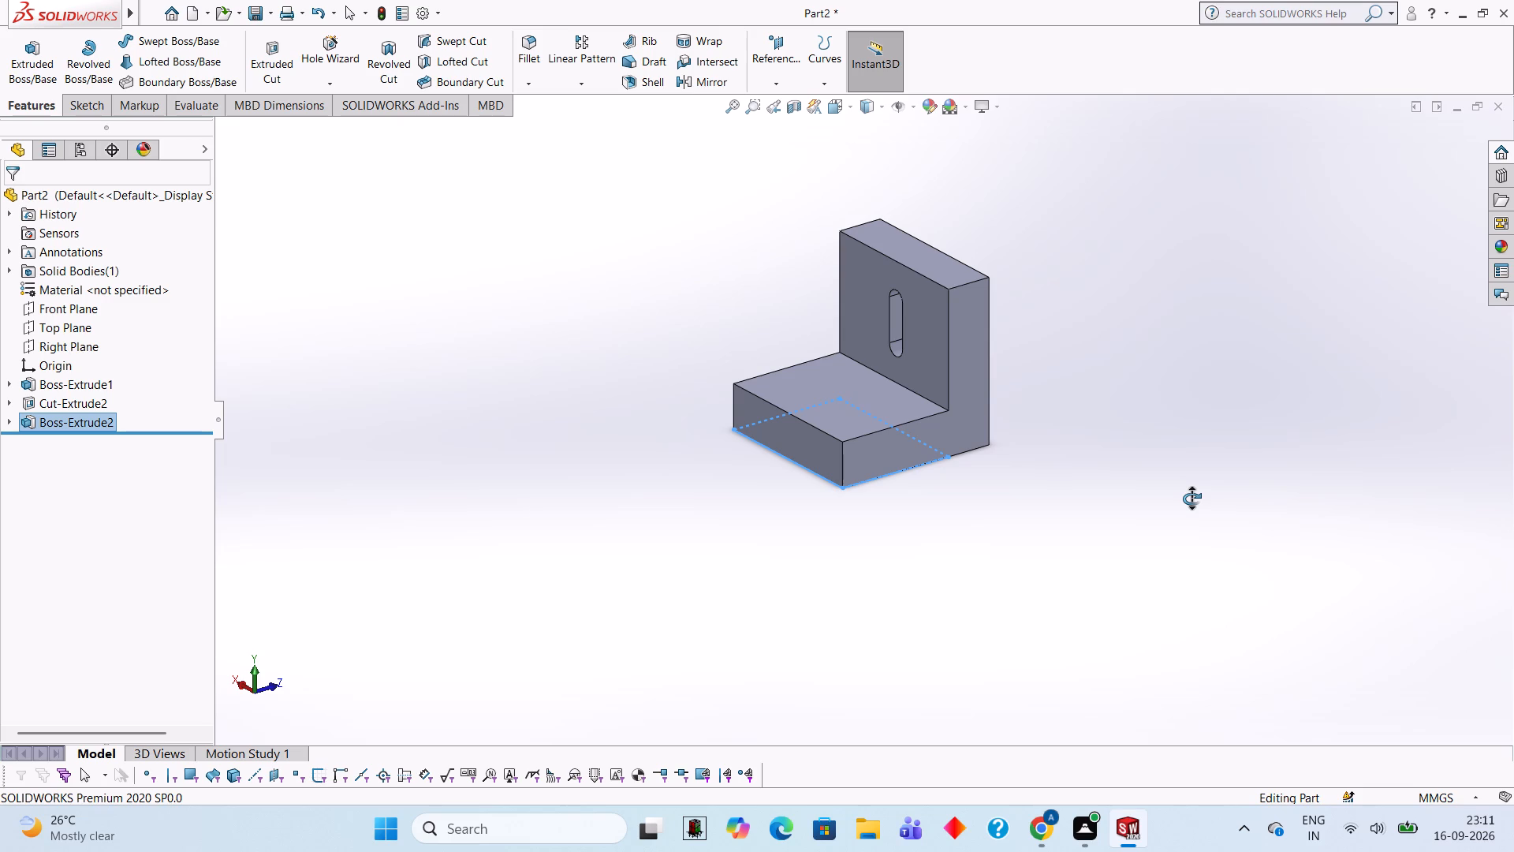
key("Escape")
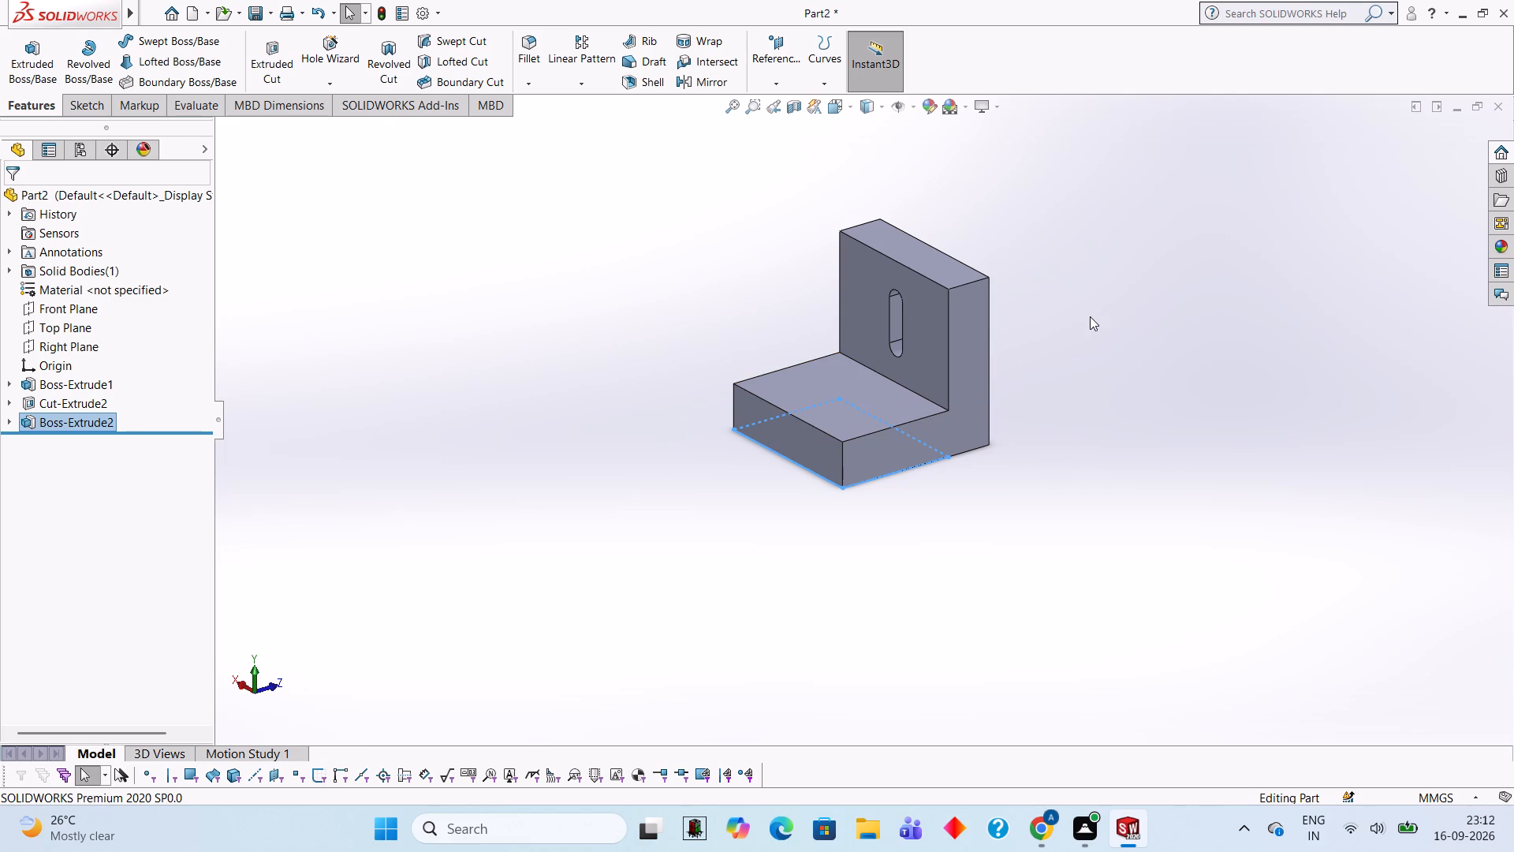
Start a new sketch on the base leg's top face and view it face-on.
left_click(863, 403)
left_click(931, 365)
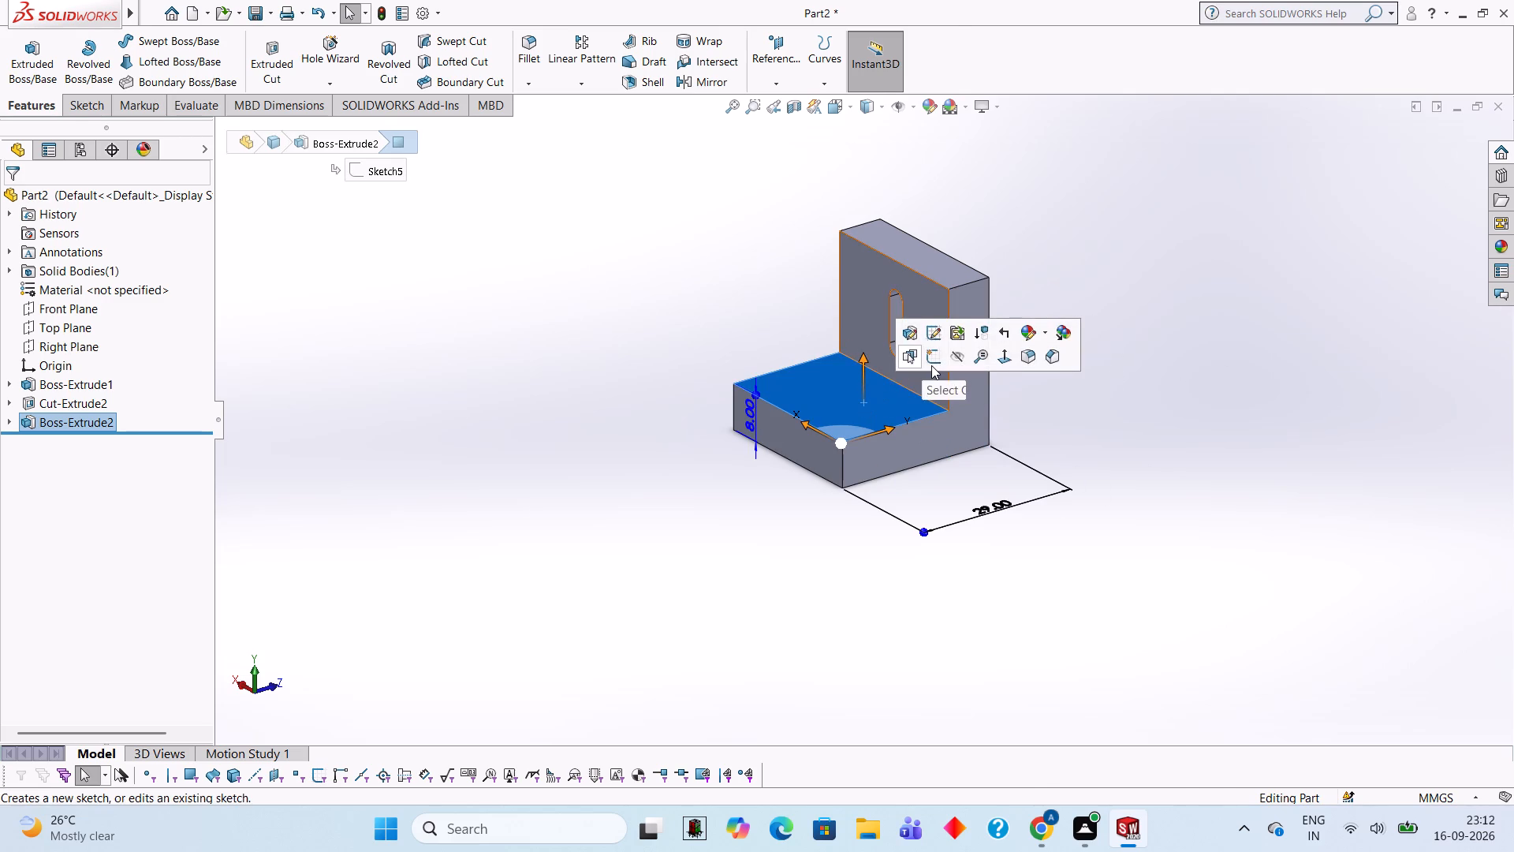
key("ctrl+8")
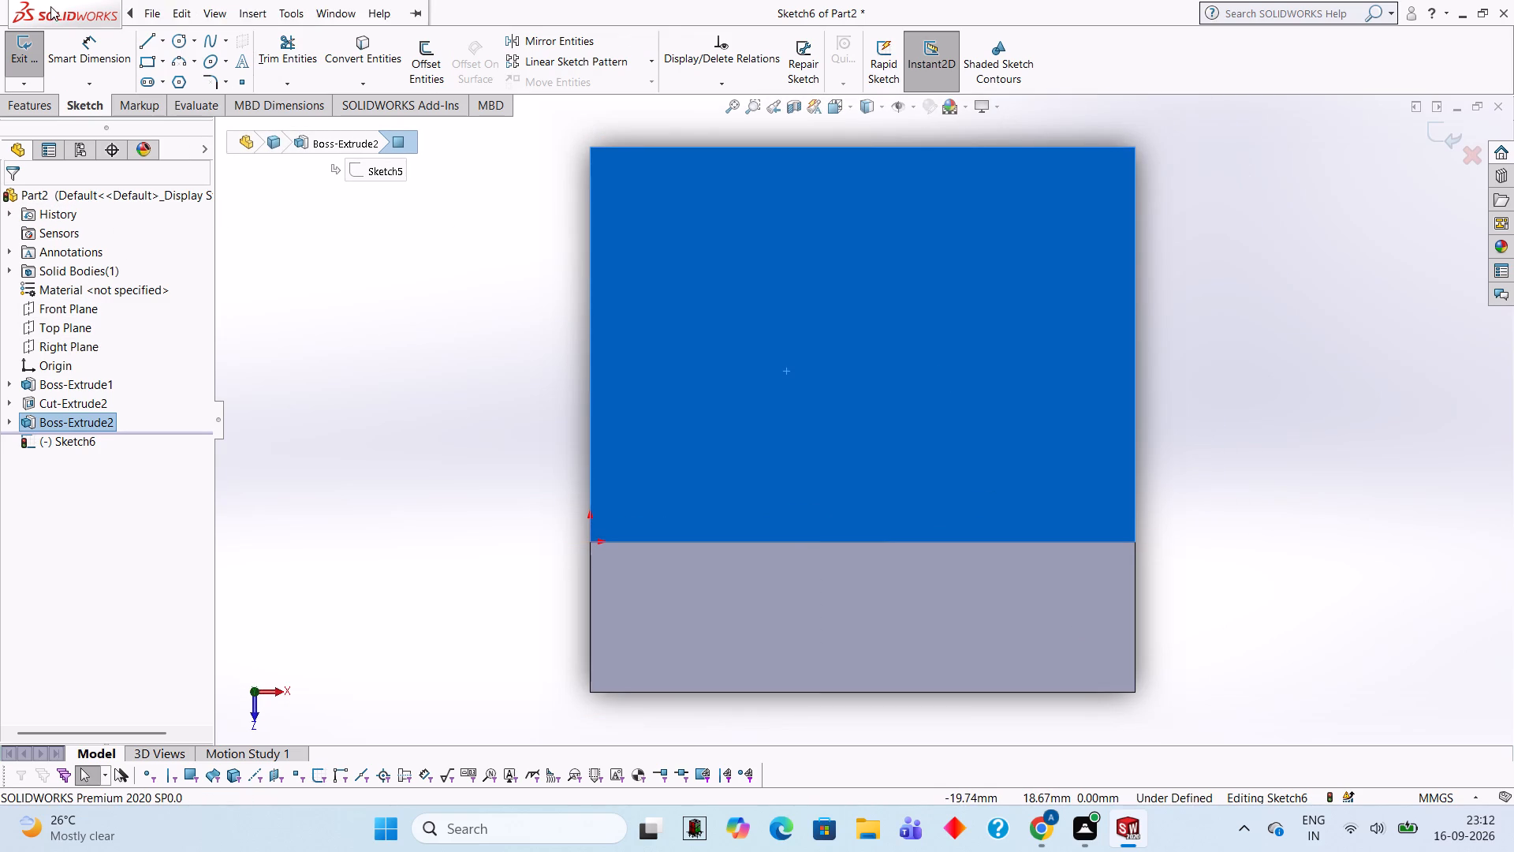
Sketch a closed 3.5 x 8 mm rectangle of lines near the middle of the base's top face, long sides perpendicular to the upright.
left_click(152, 50)
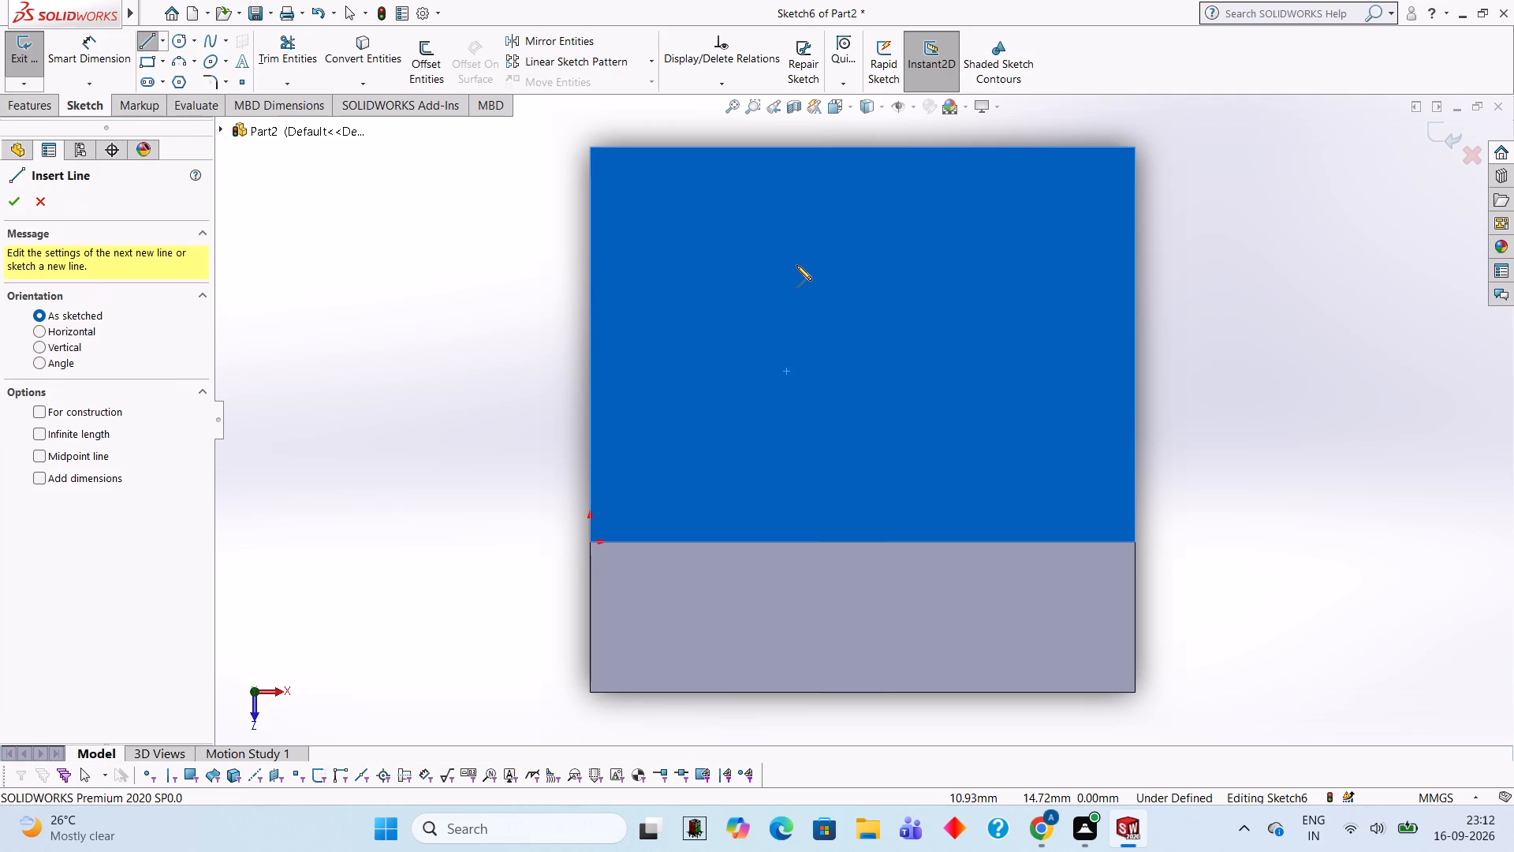
left_click(819, 245)
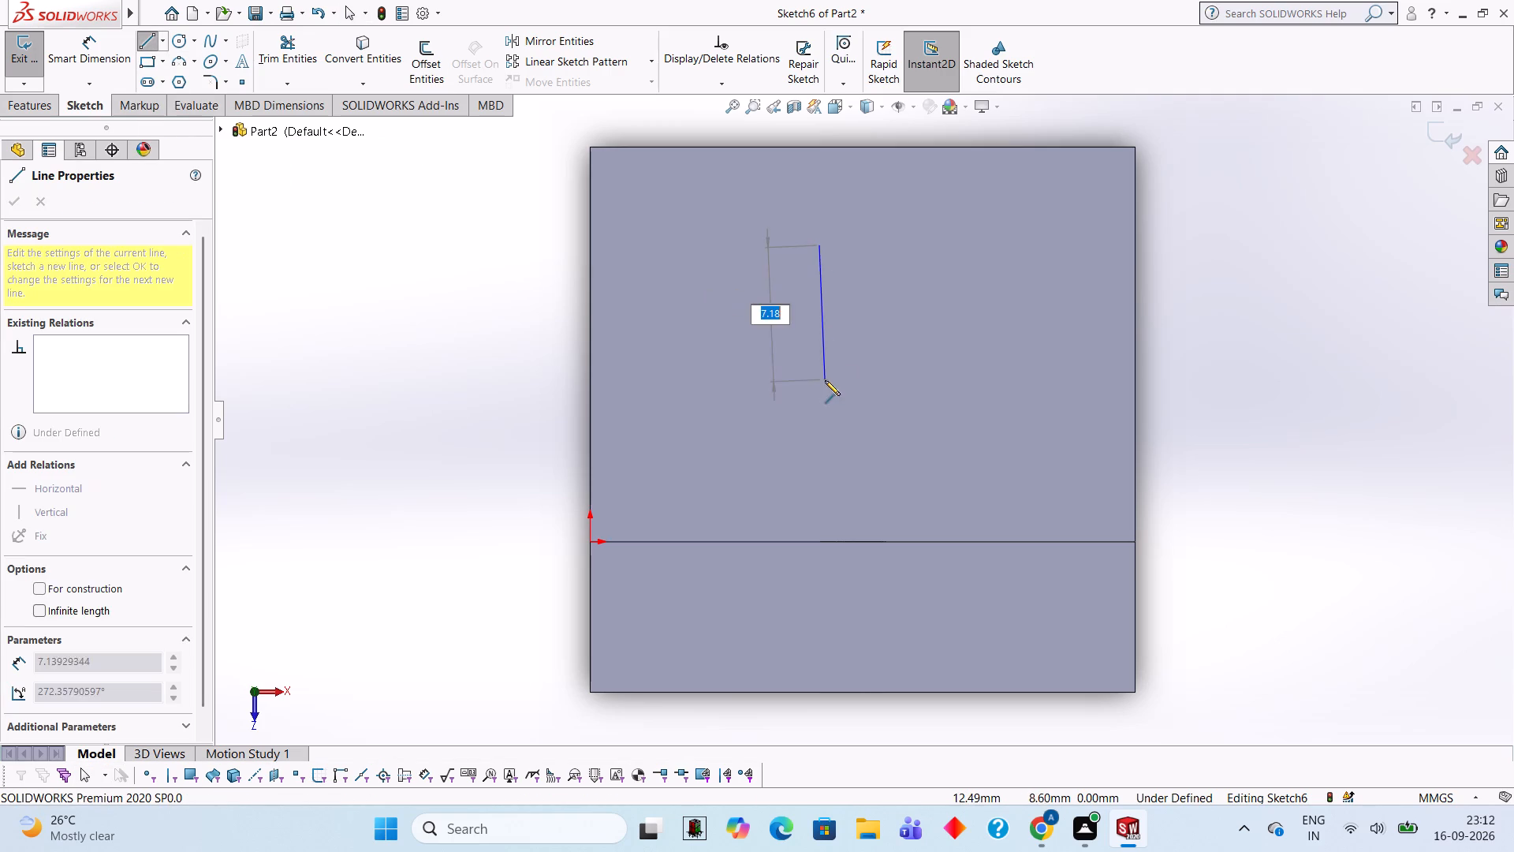
key("8")
key("Return")
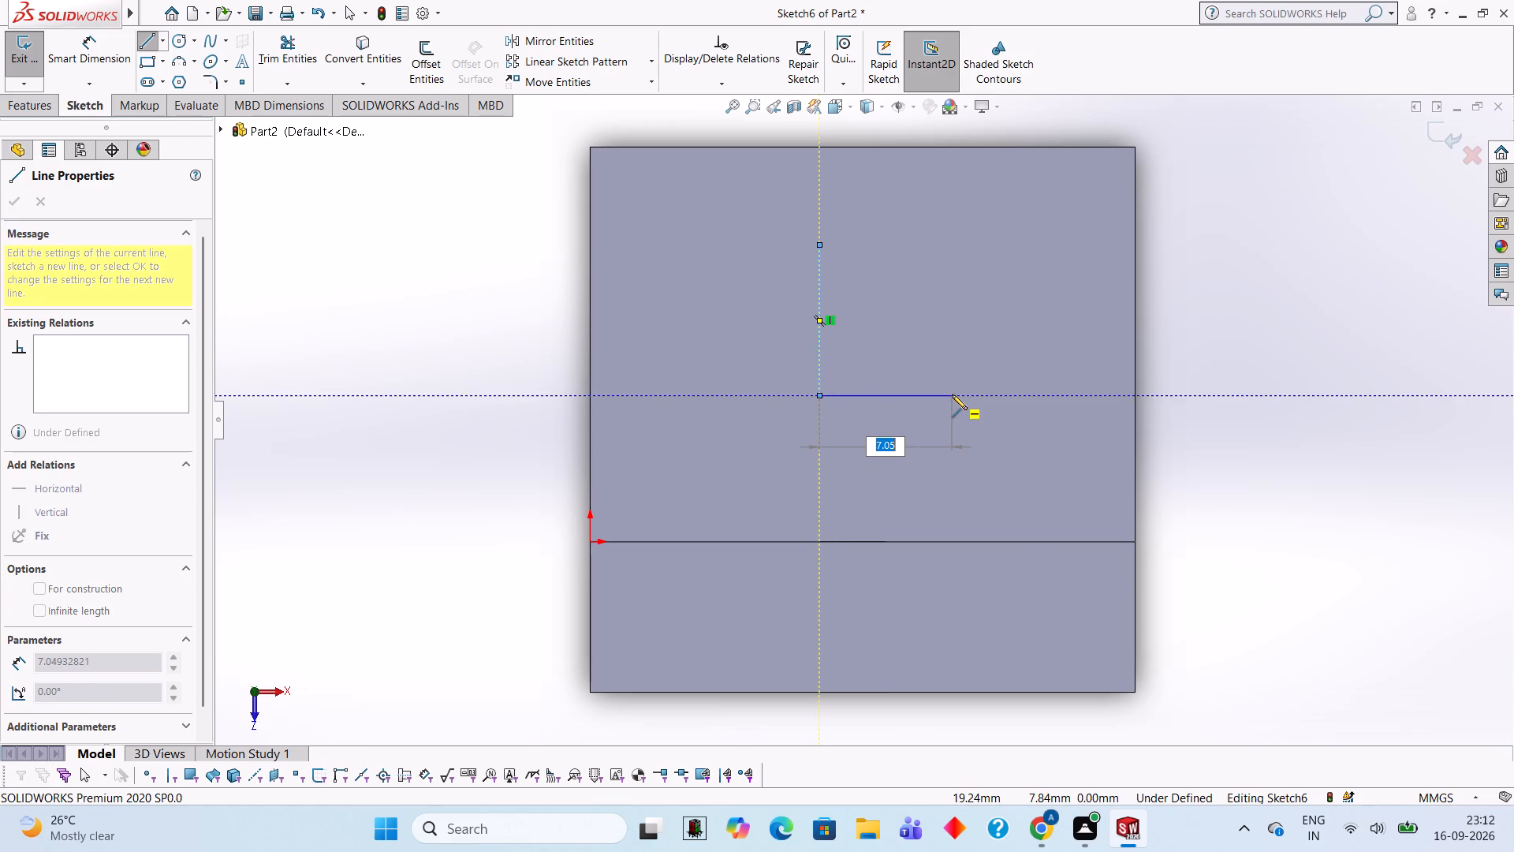
type("3.5")
key("Return")
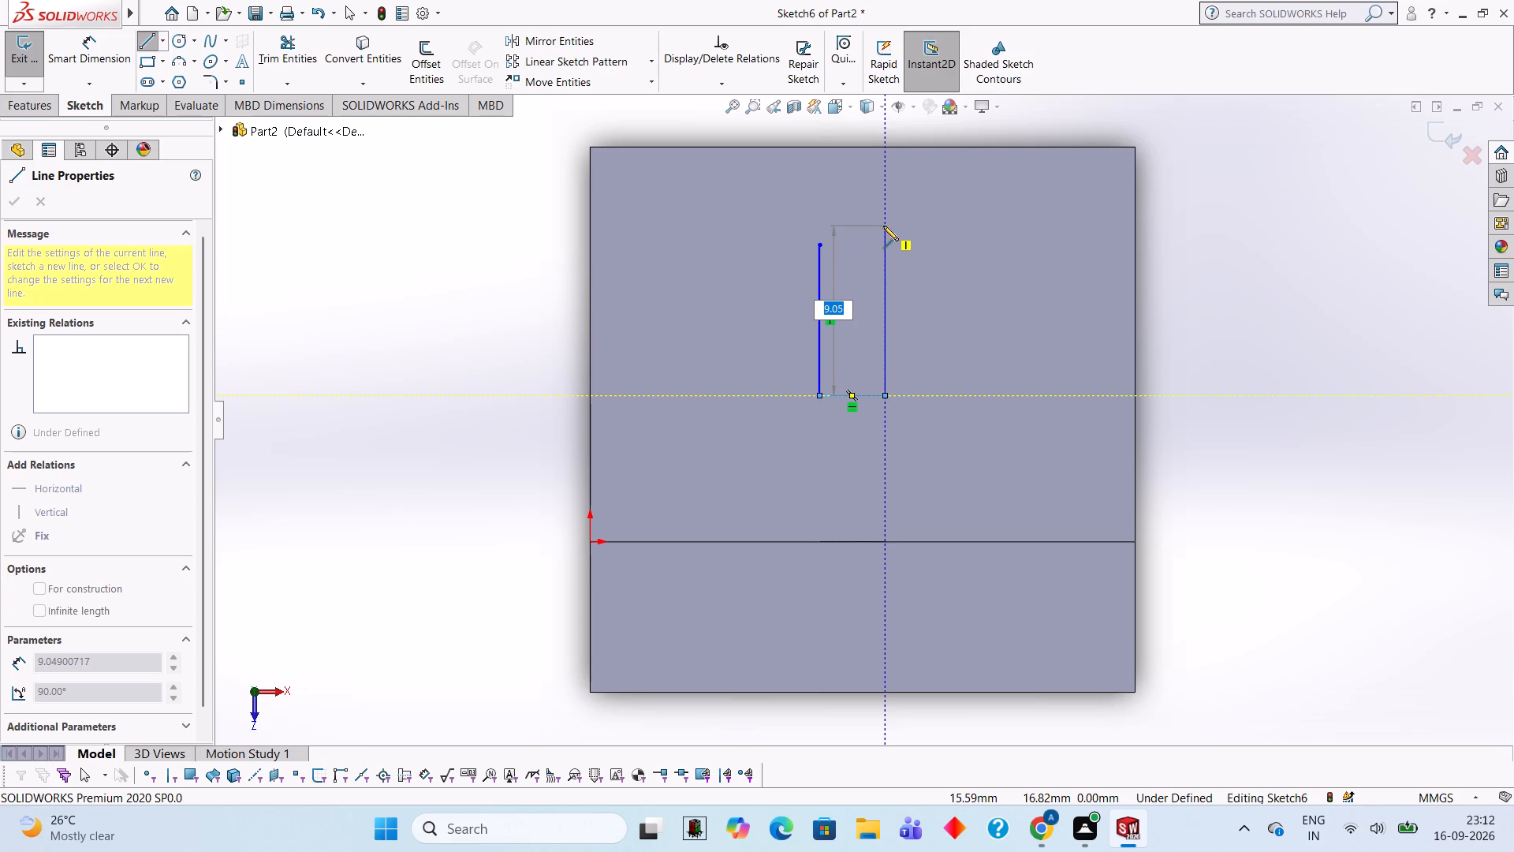
key("8")
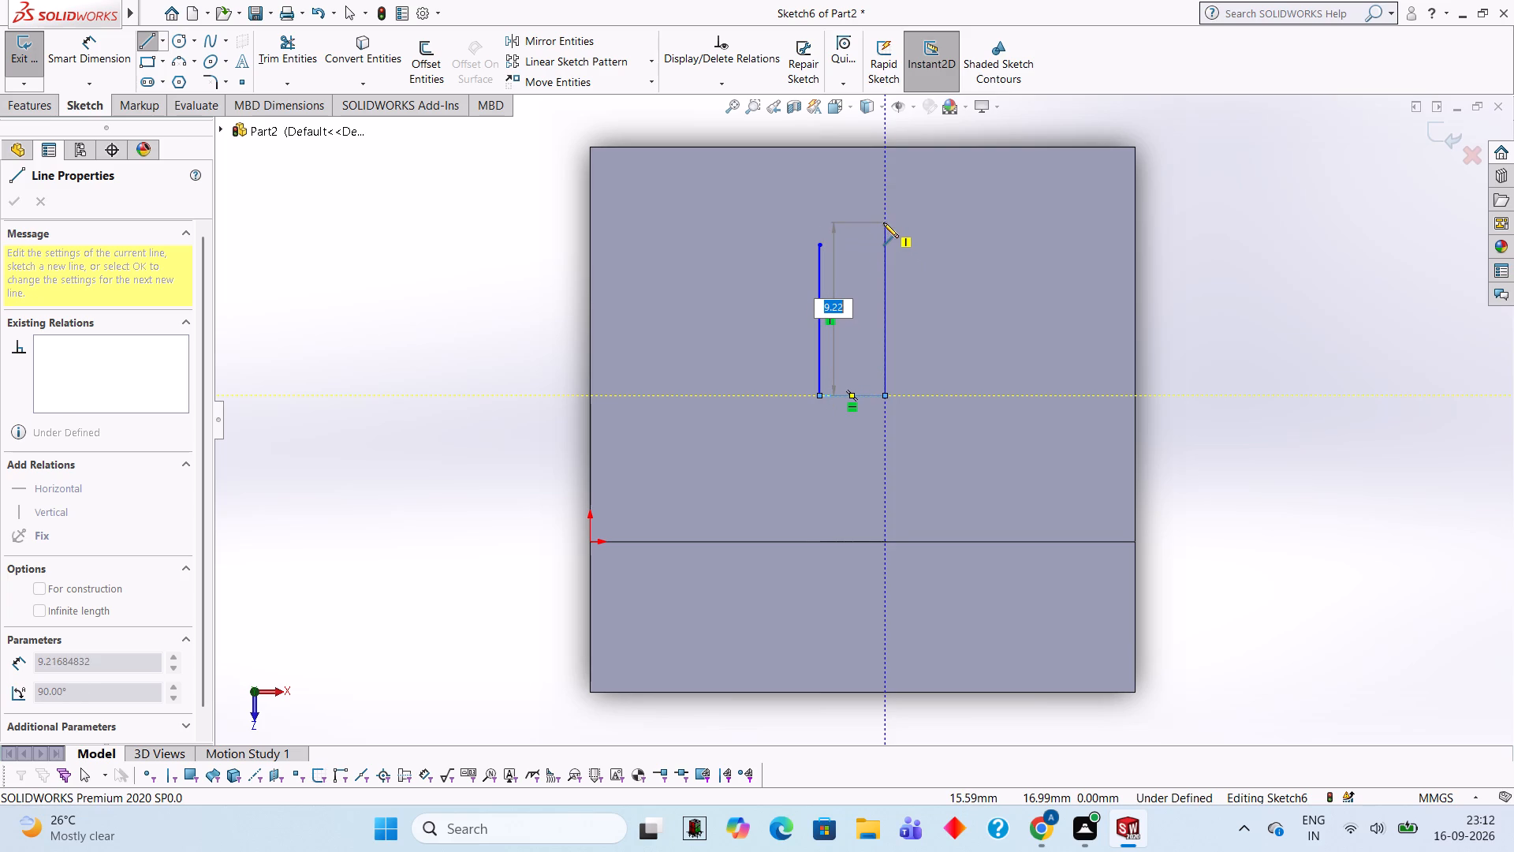
key("8")
key("Return")
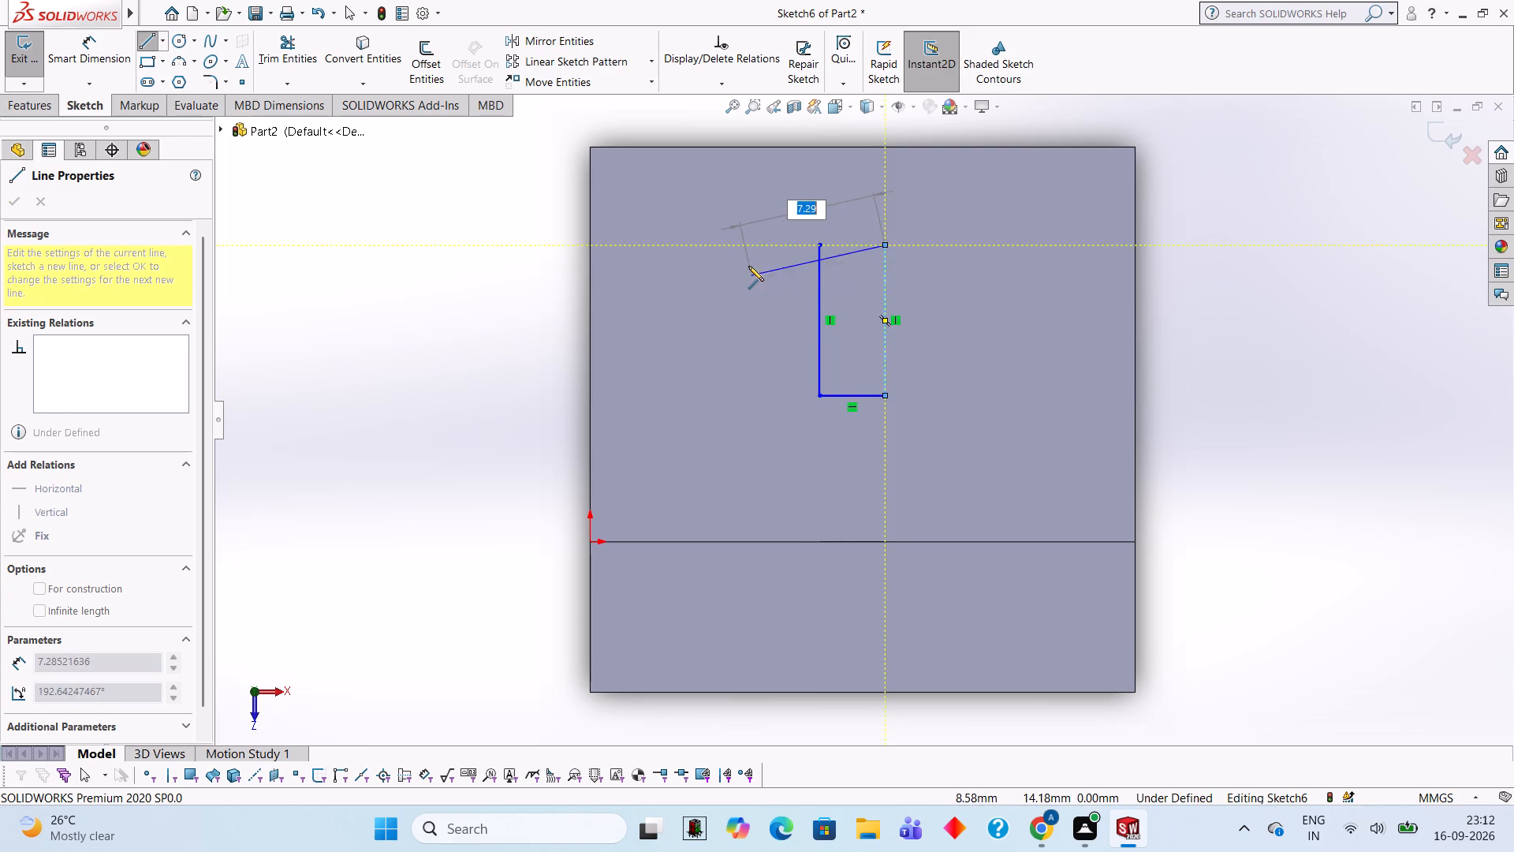
type("3.5")
key("Return")
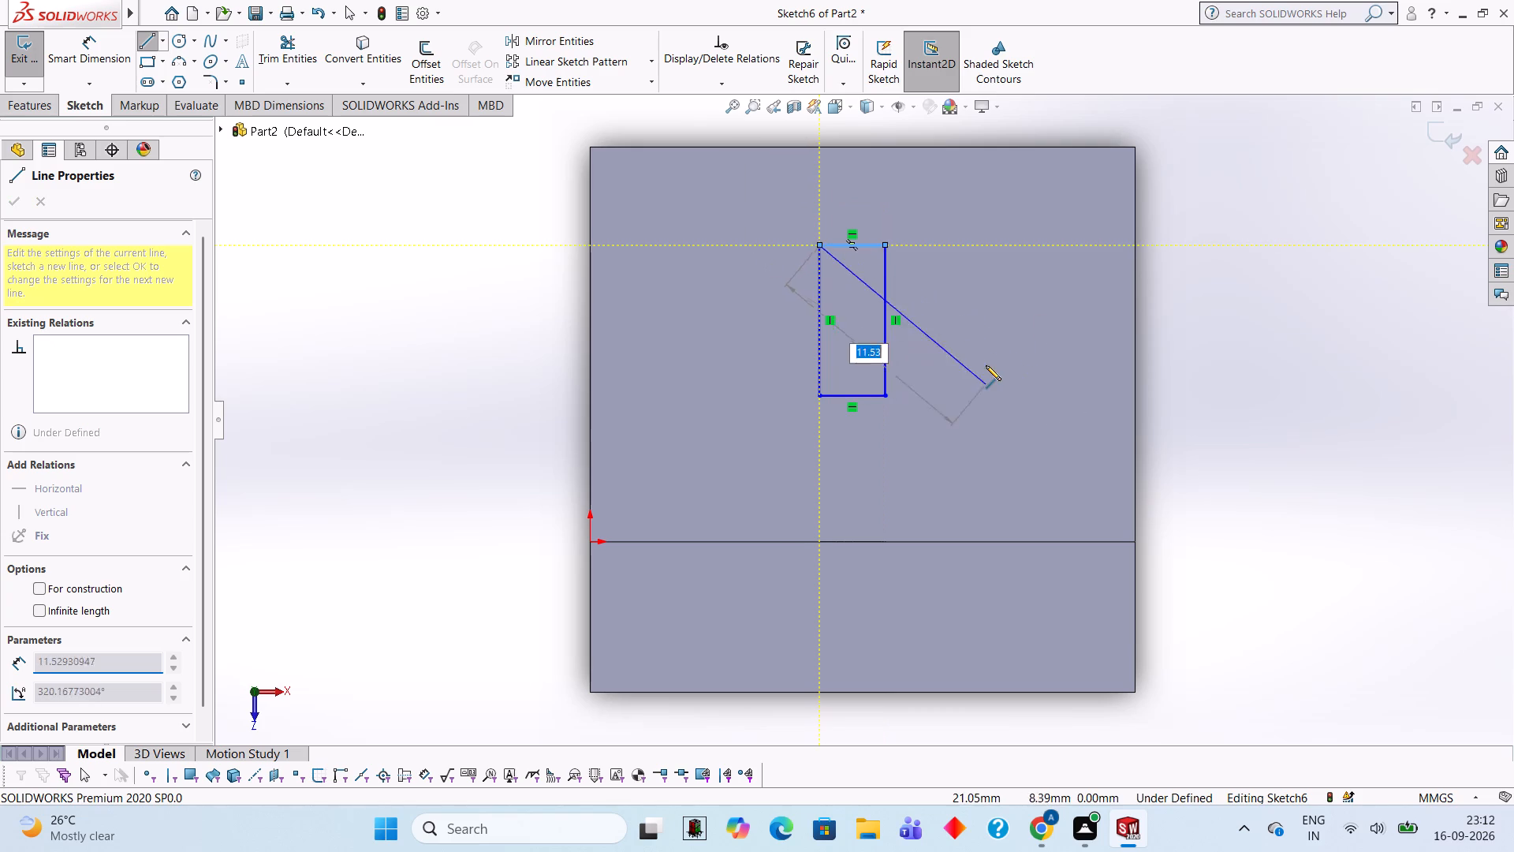
key("Escape")
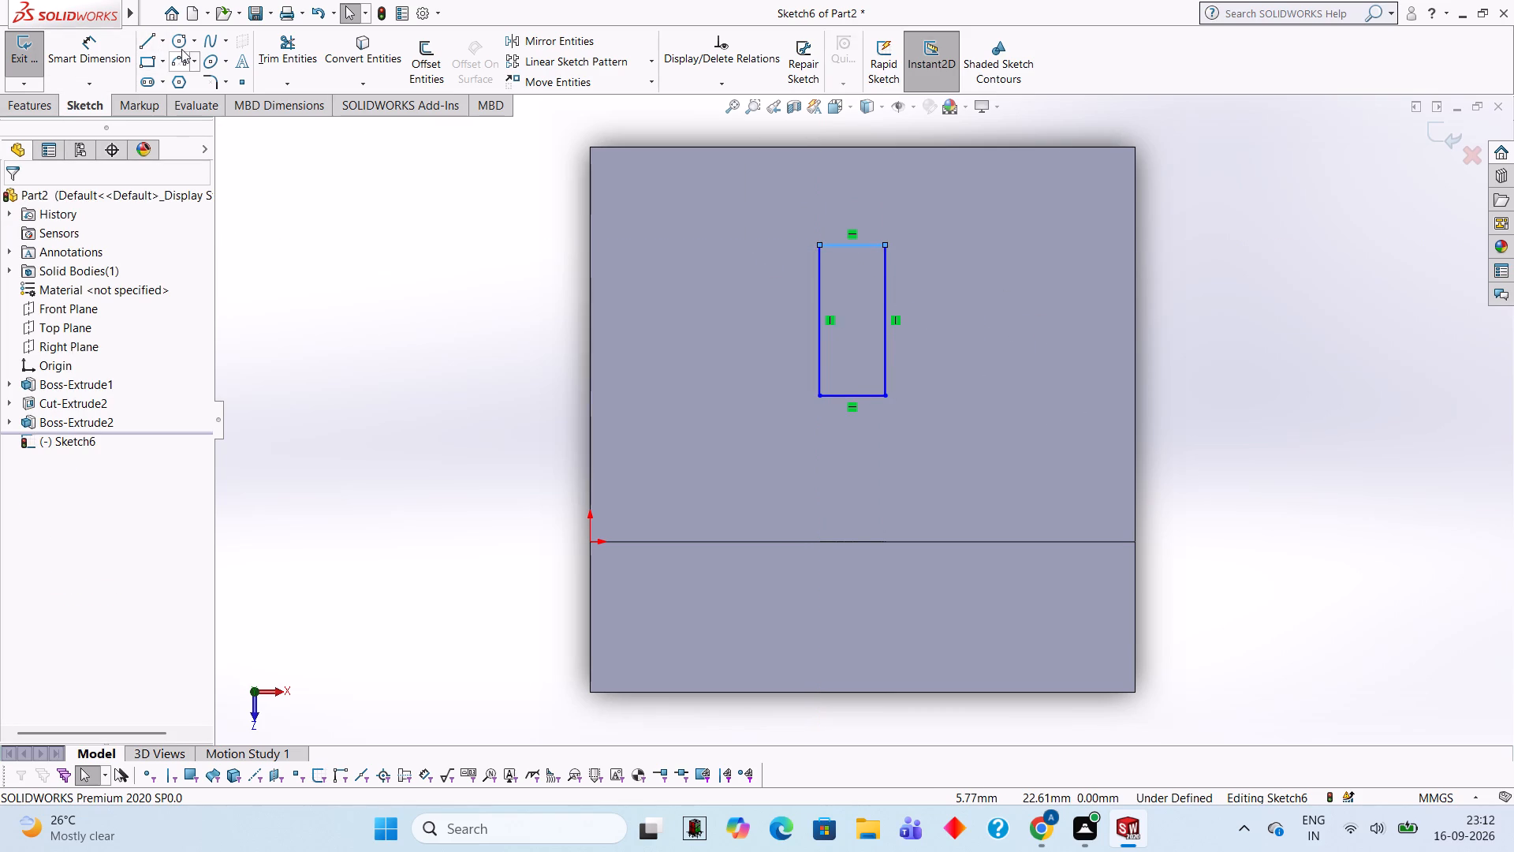
Draw a 3.5 mm diameter circle centred on the midpoint of each short side of the rectangle.
left_click(182, 48)
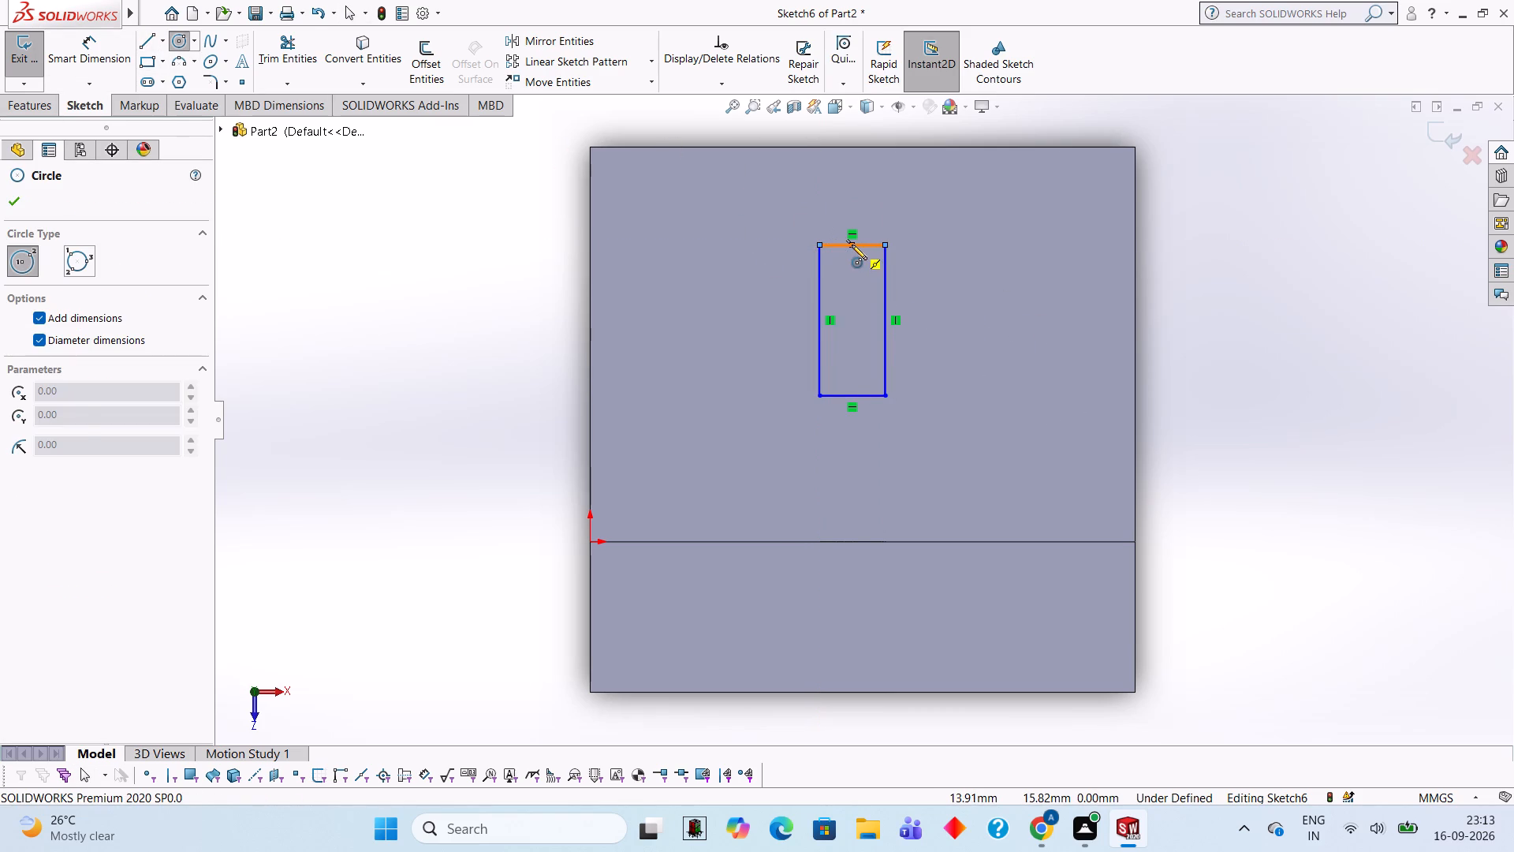
left_click(852, 245)
type("3.5")
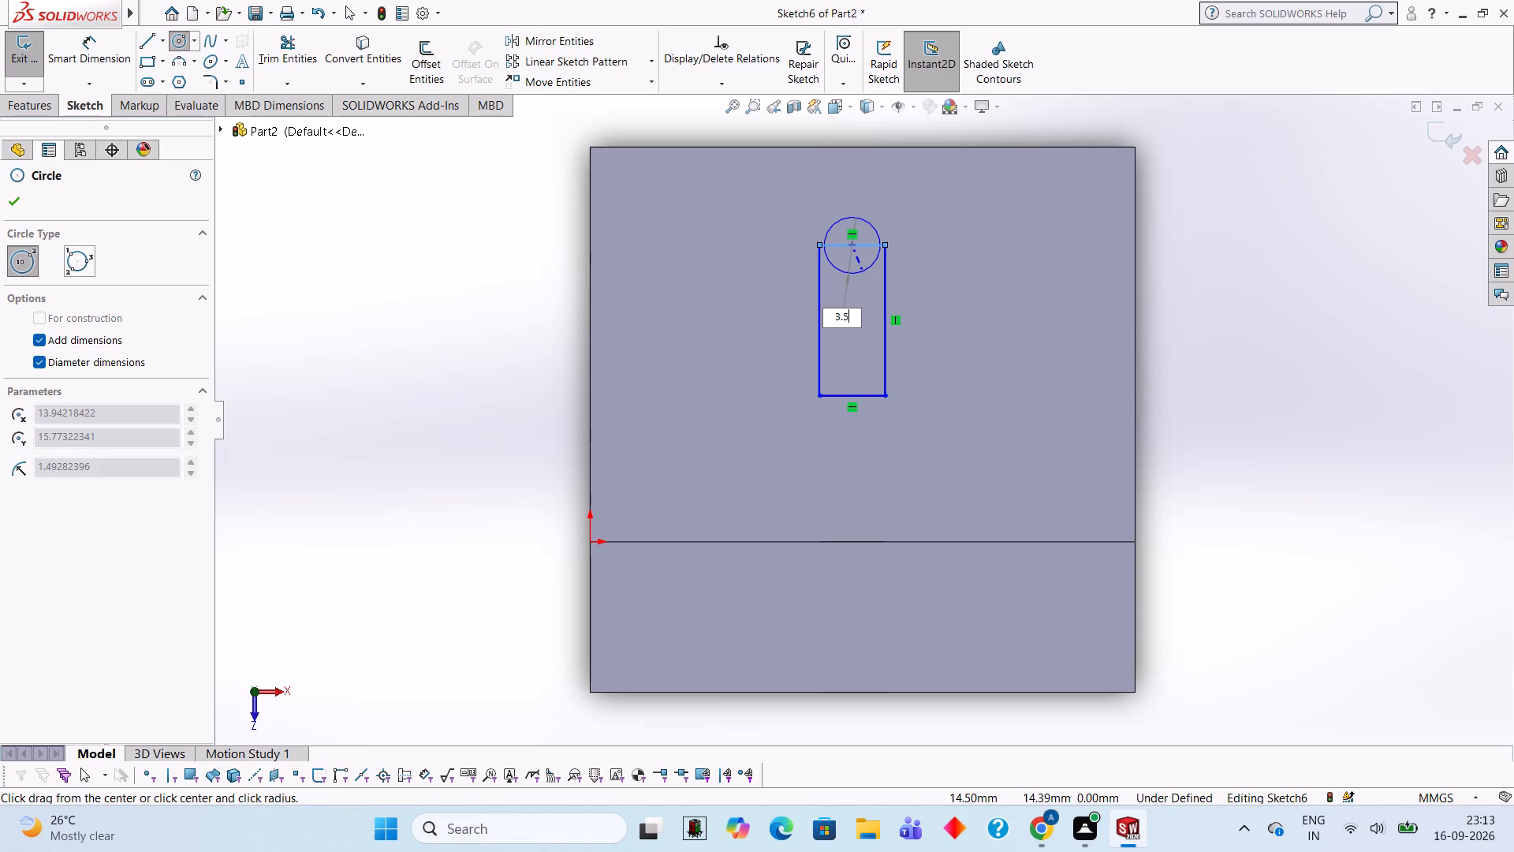
key("Return")
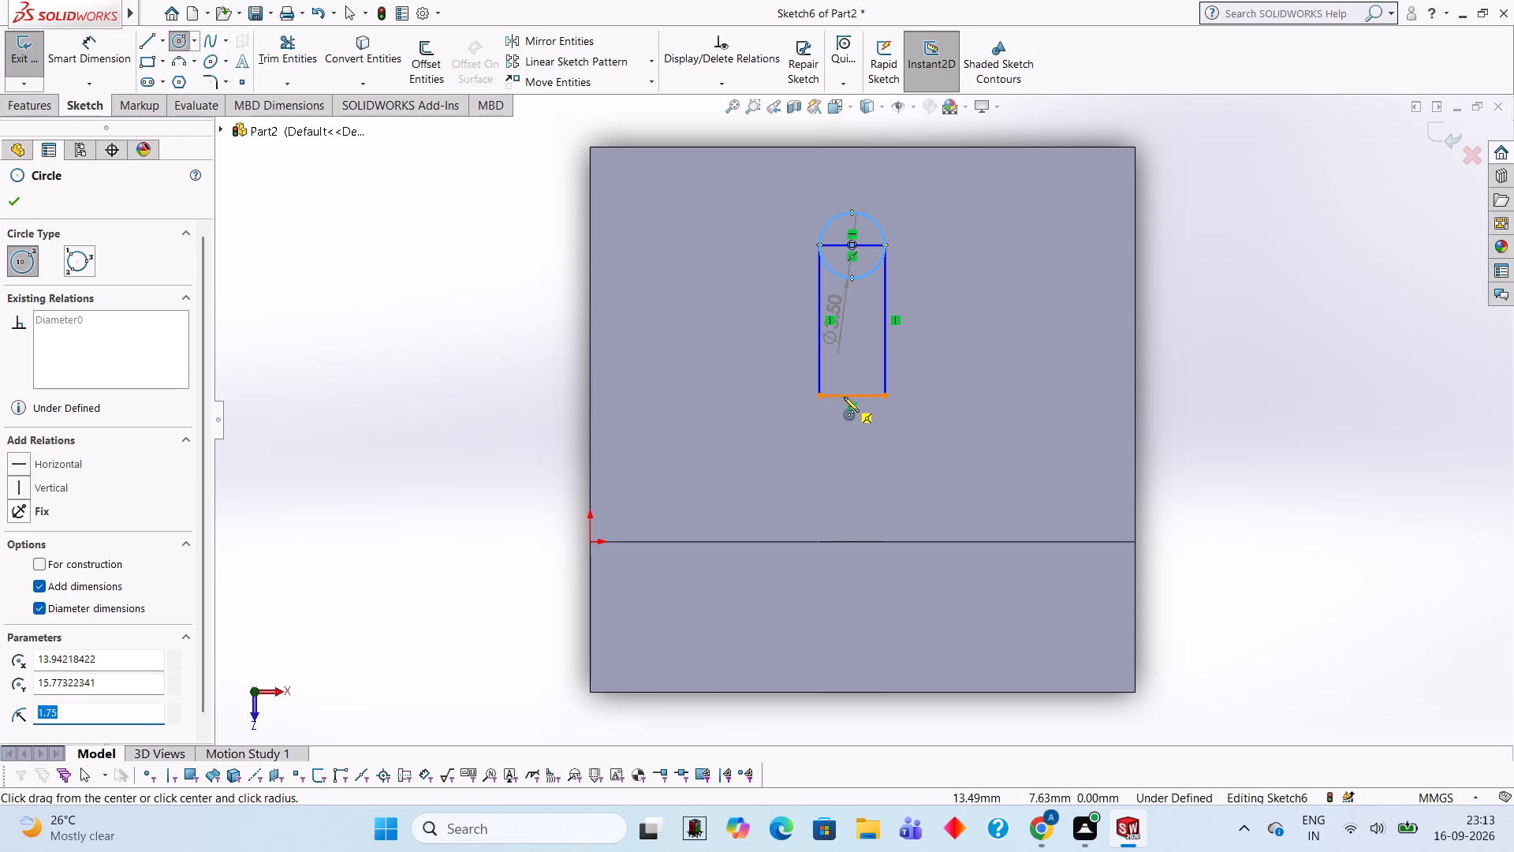
left_click(848, 394)
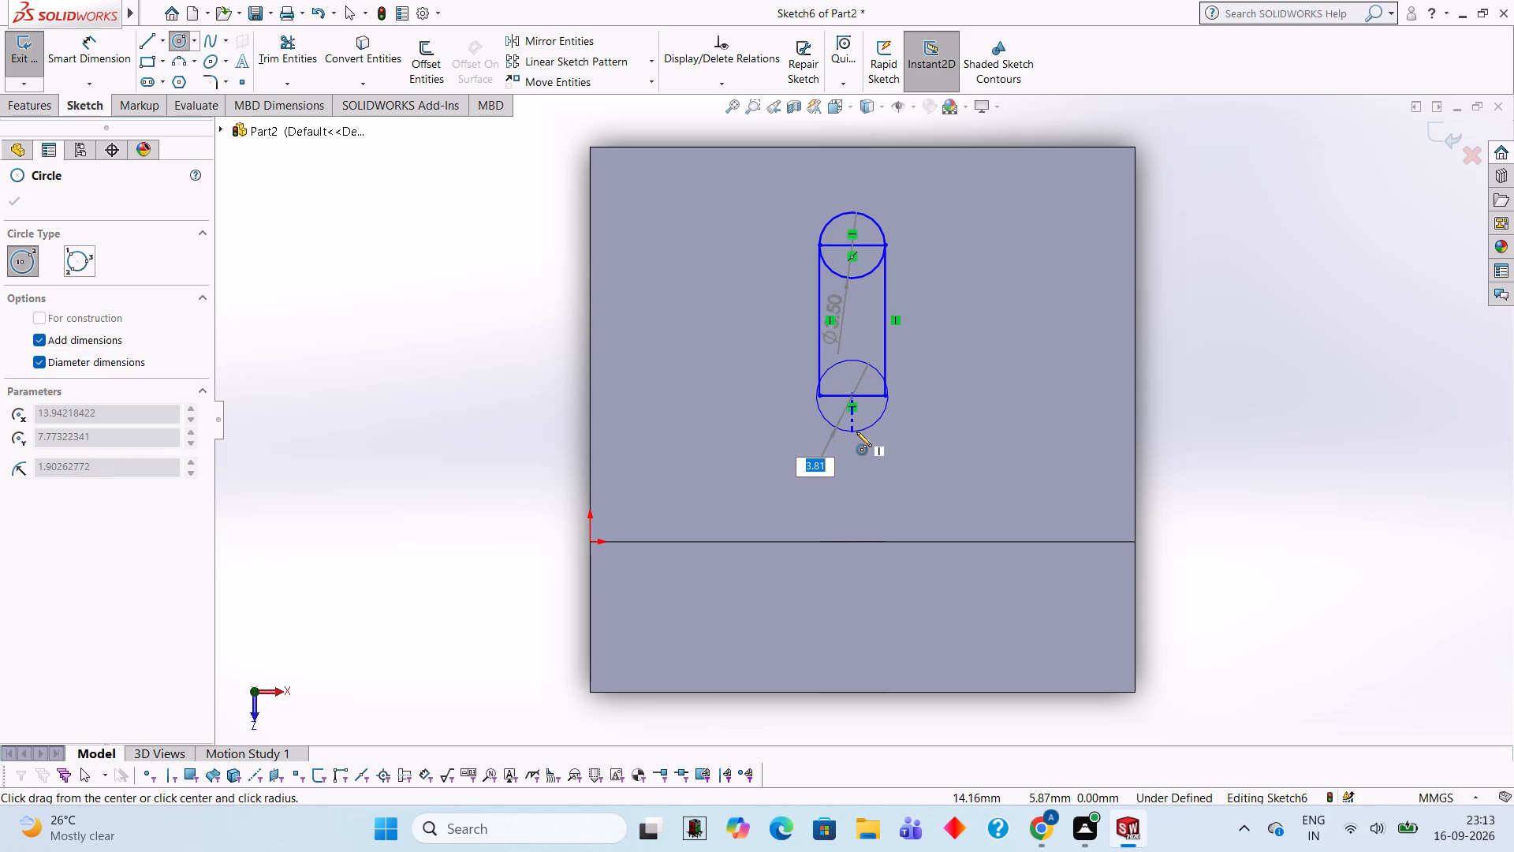
type("3.5")
key("Return")
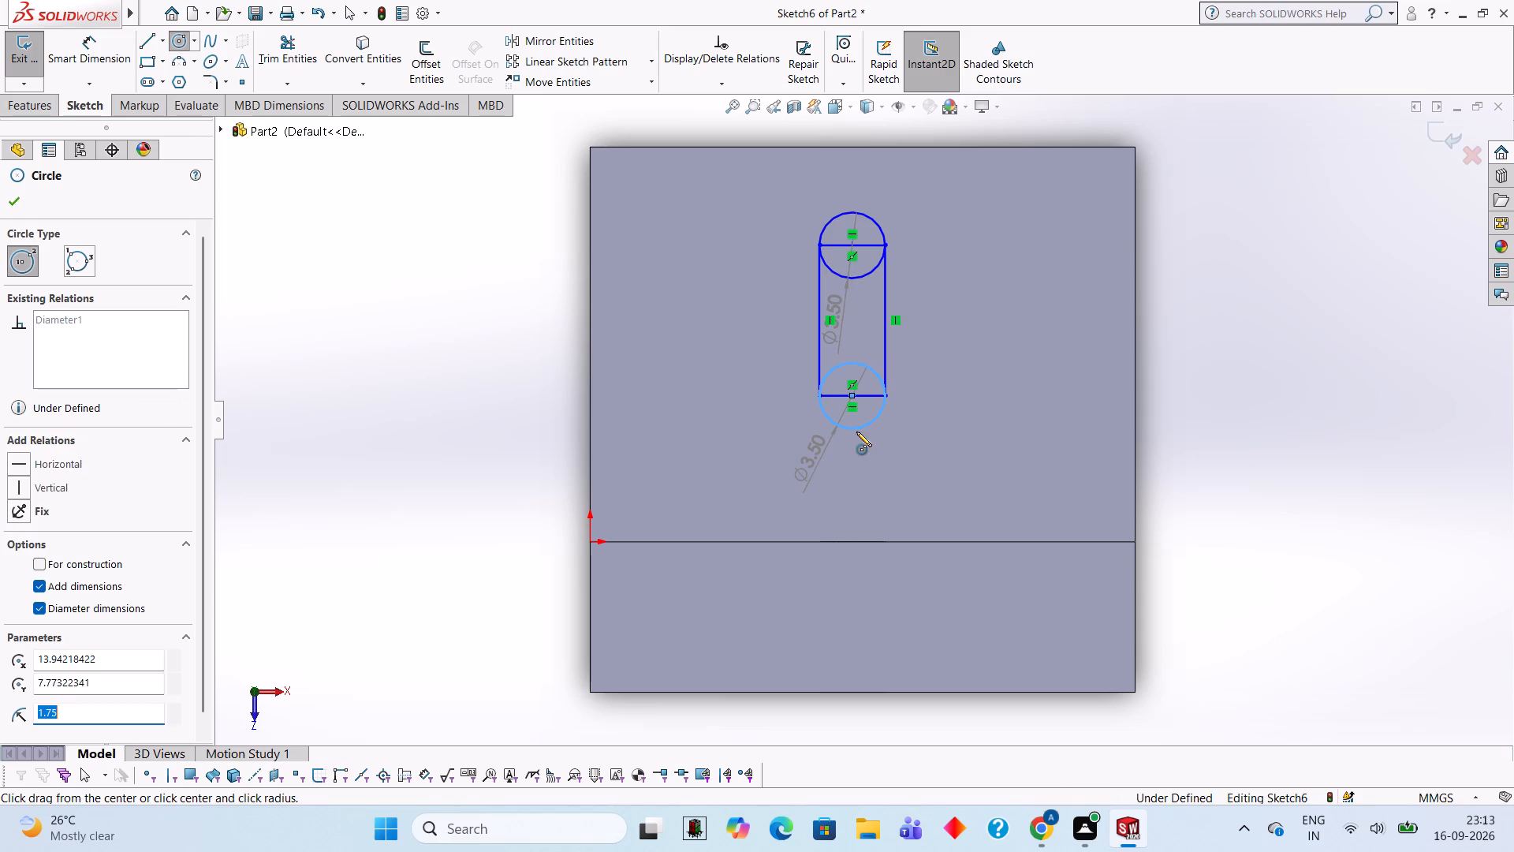
key("Escape")
Trim the inner half of both circles and the rectangle's two short sides, leaving a closed rounded slot outline.
left_click(274, 41)
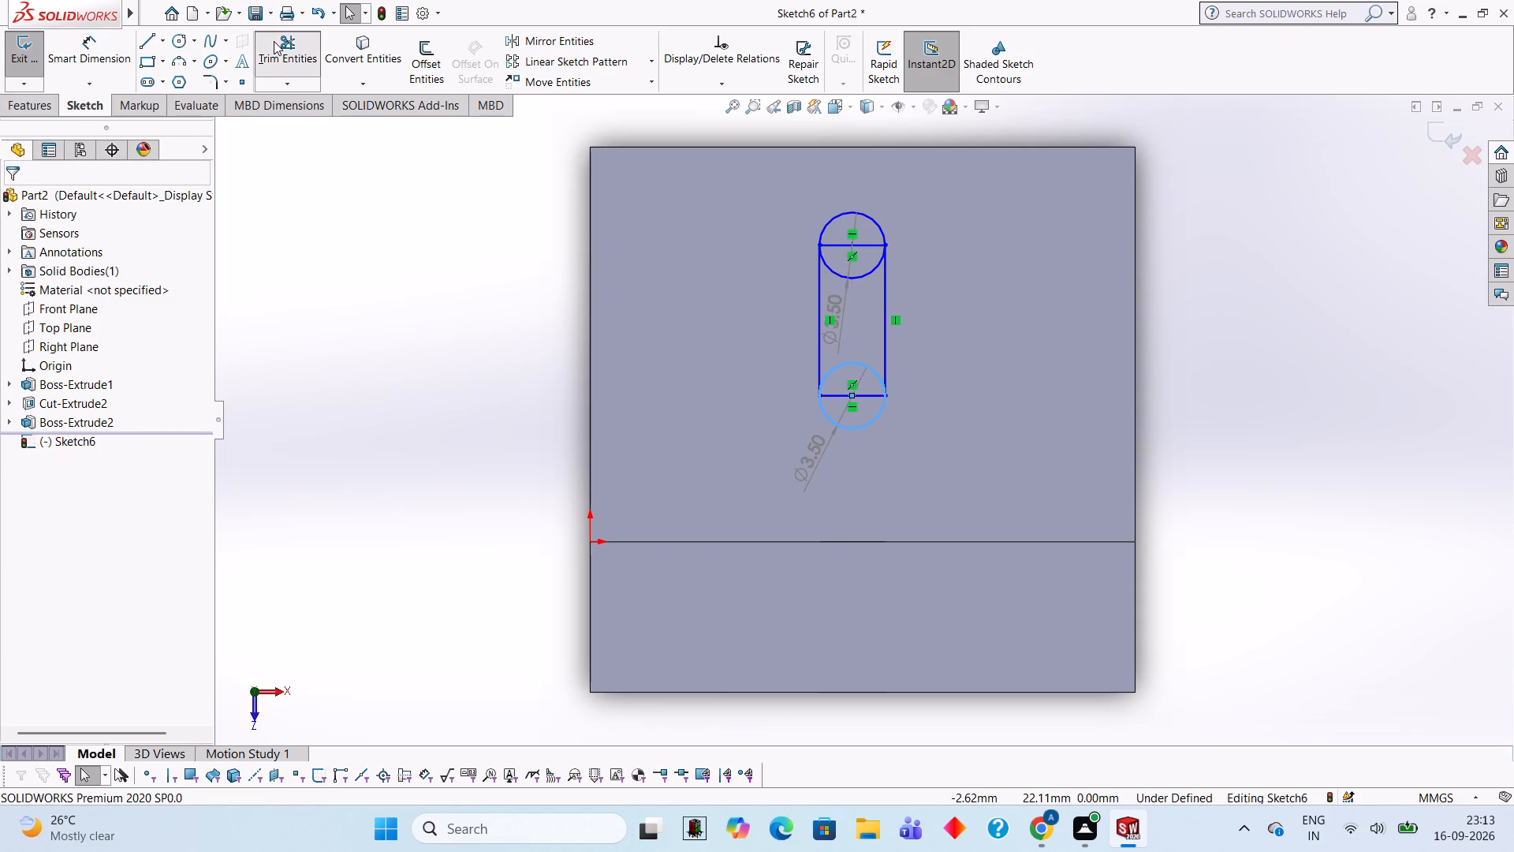
left_click(851, 278)
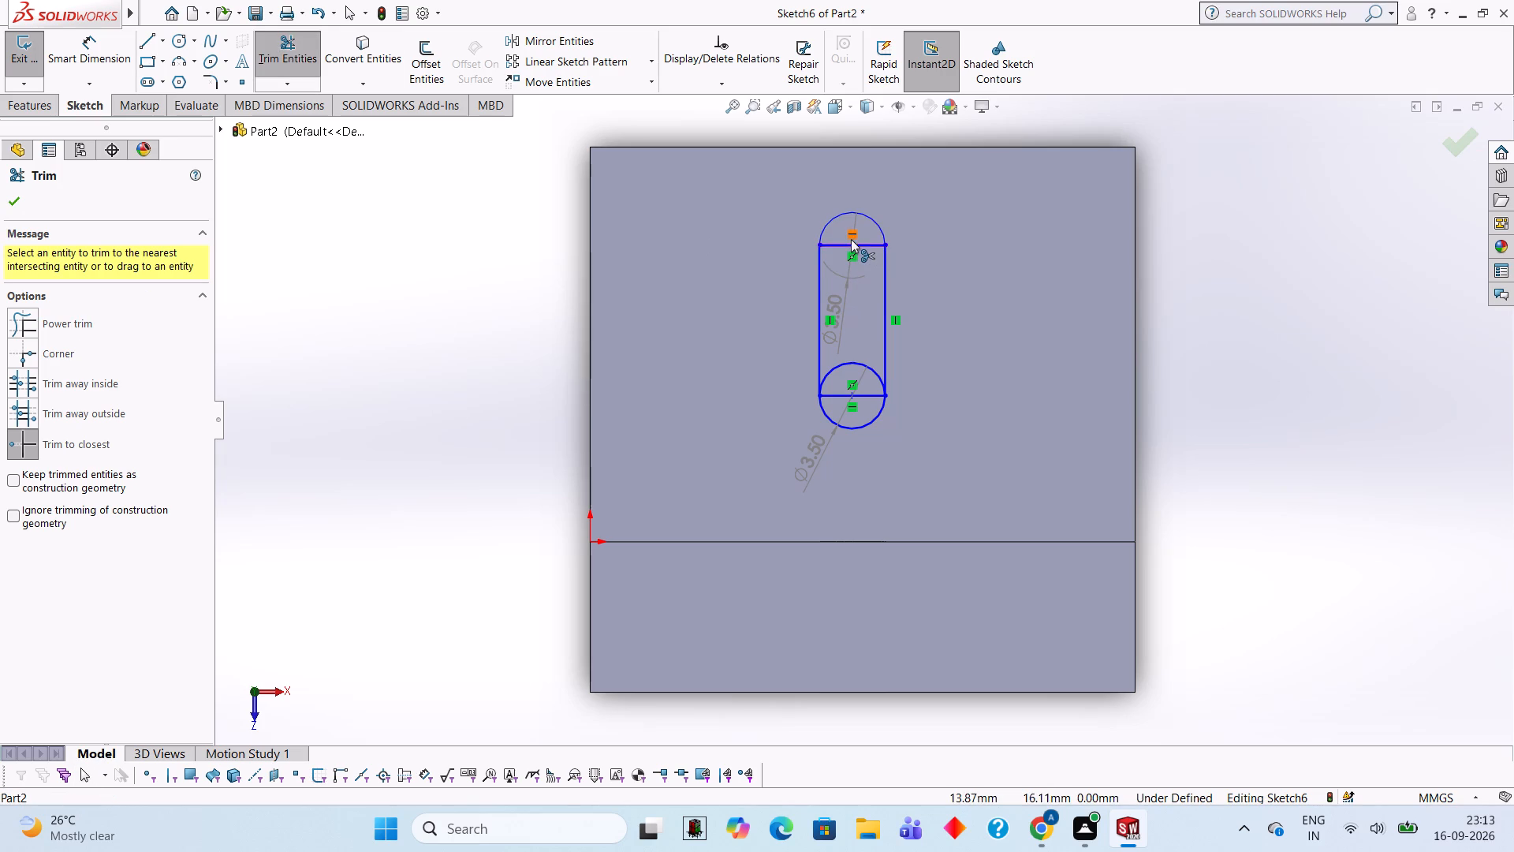
left_click(851, 239)
left_click(874, 243)
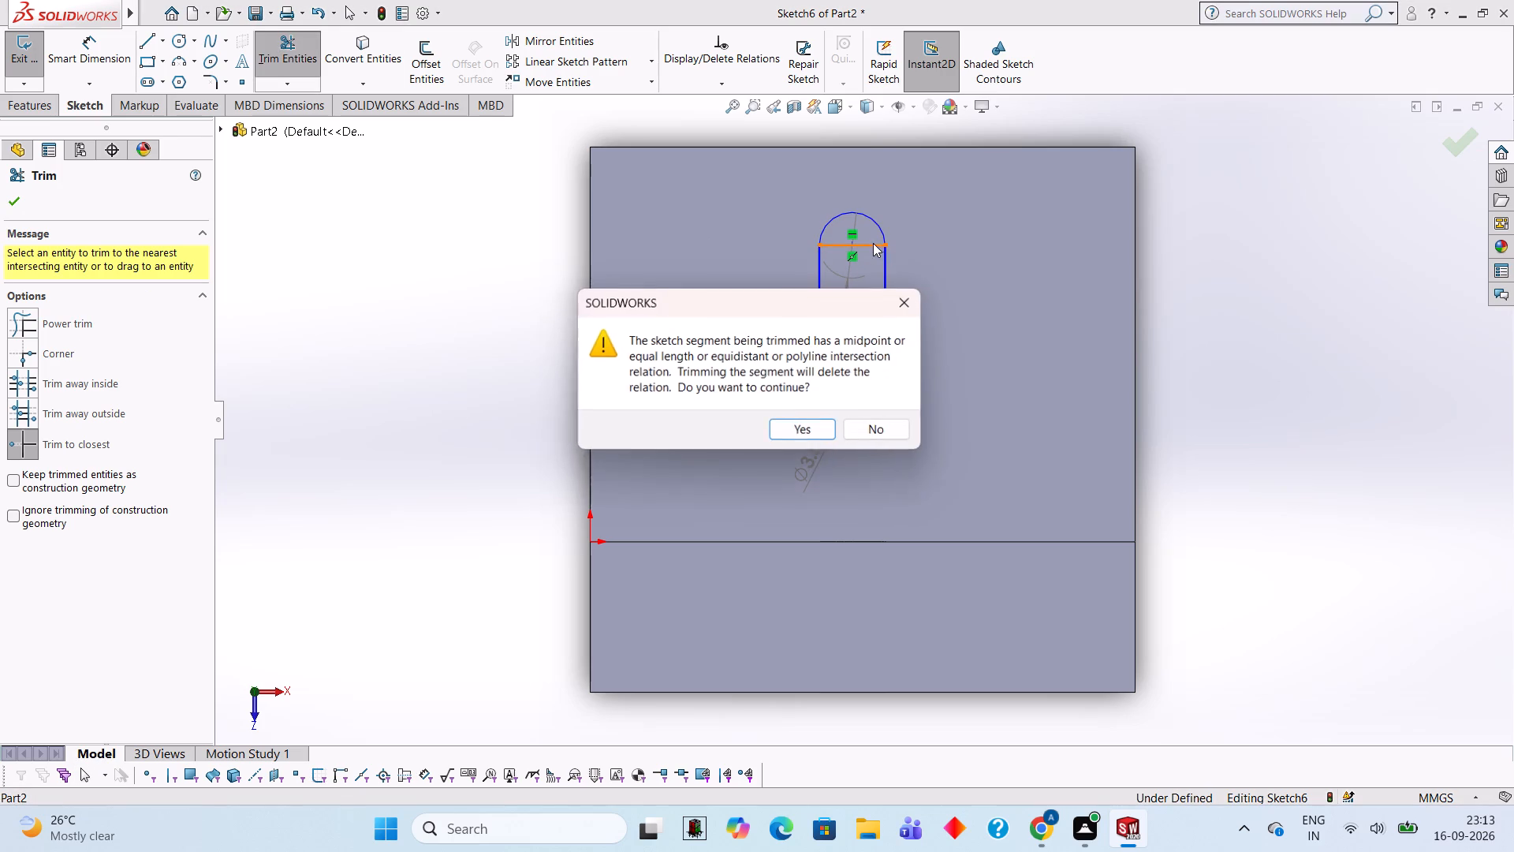
left_click(805, 424)
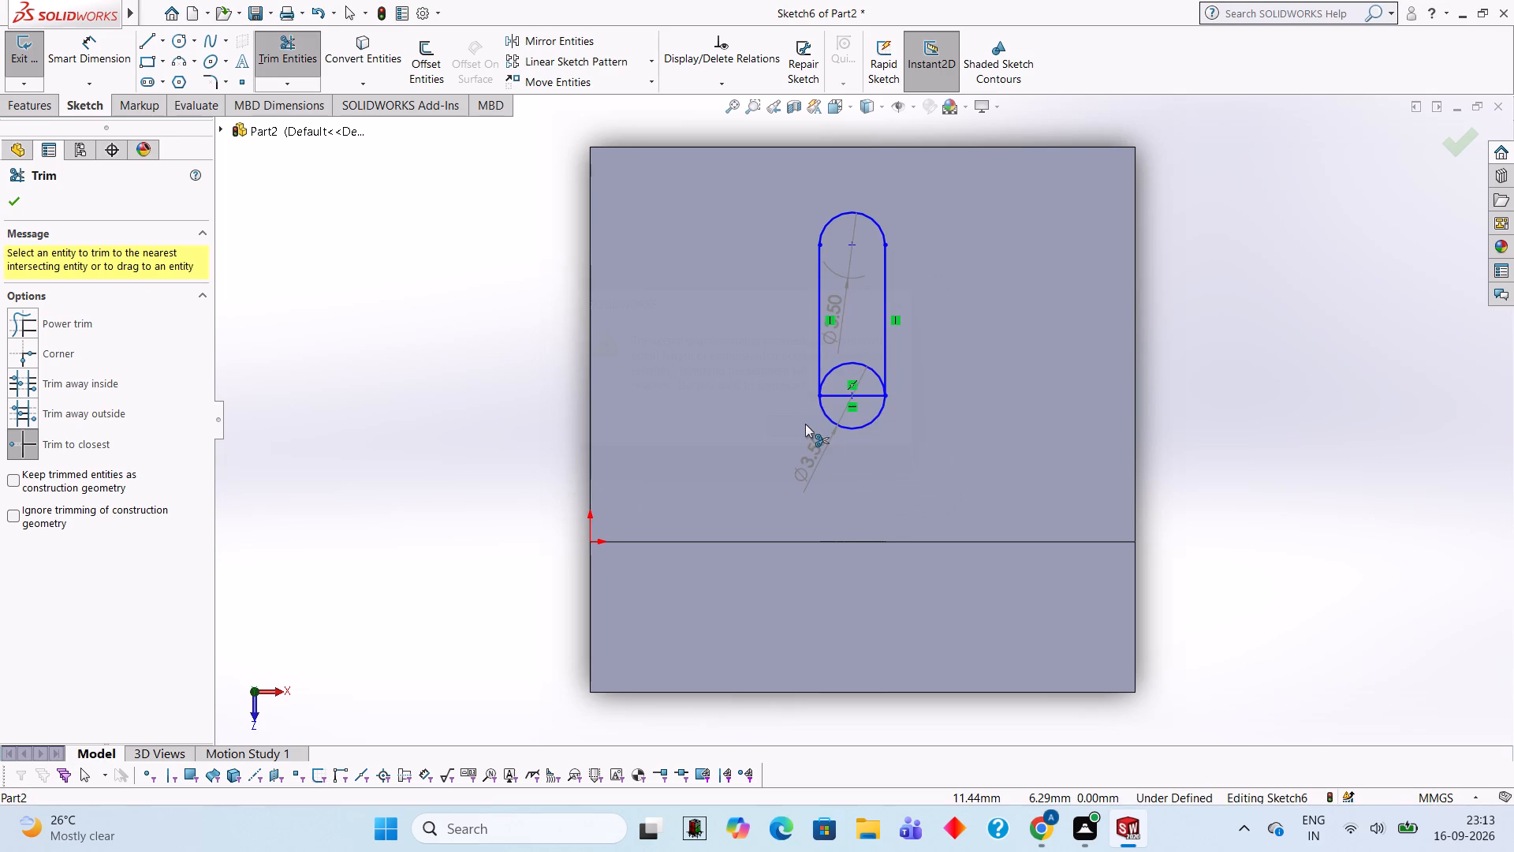
left_click(855, 364)
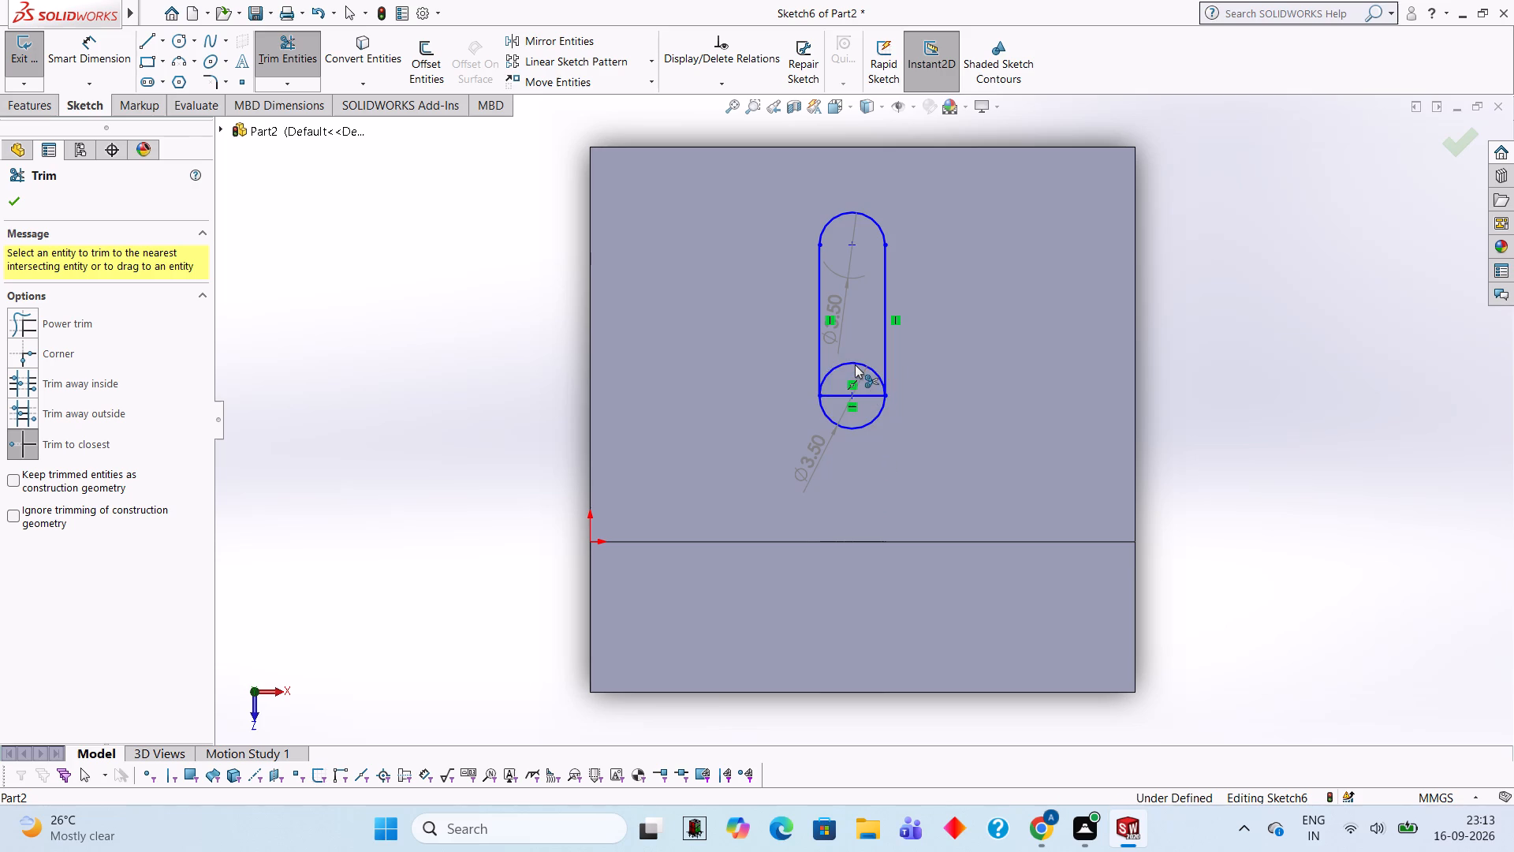
left_click(866, 398)
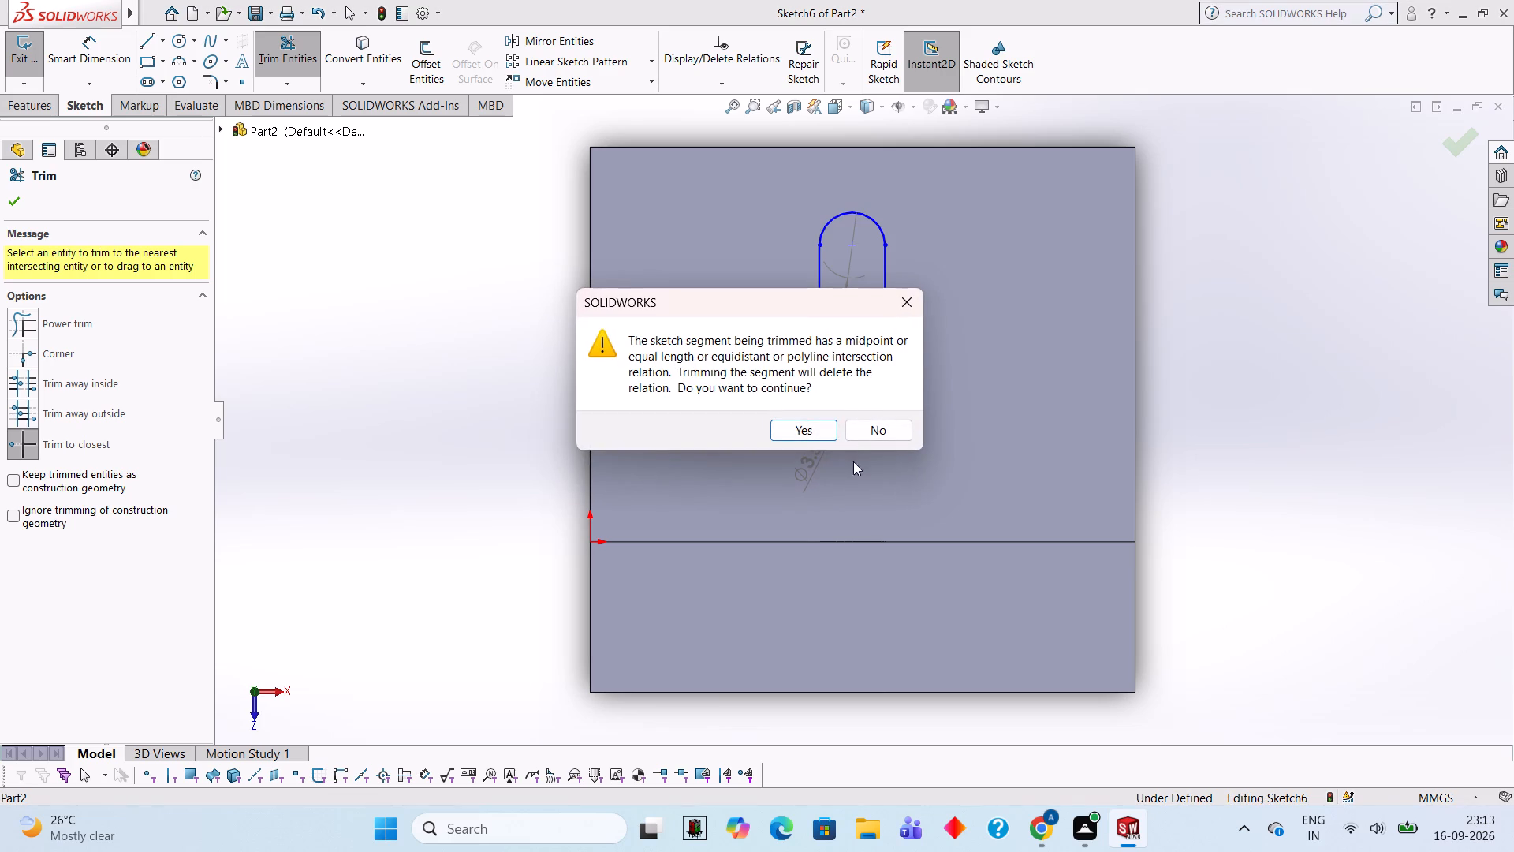
left_click(826, 439)
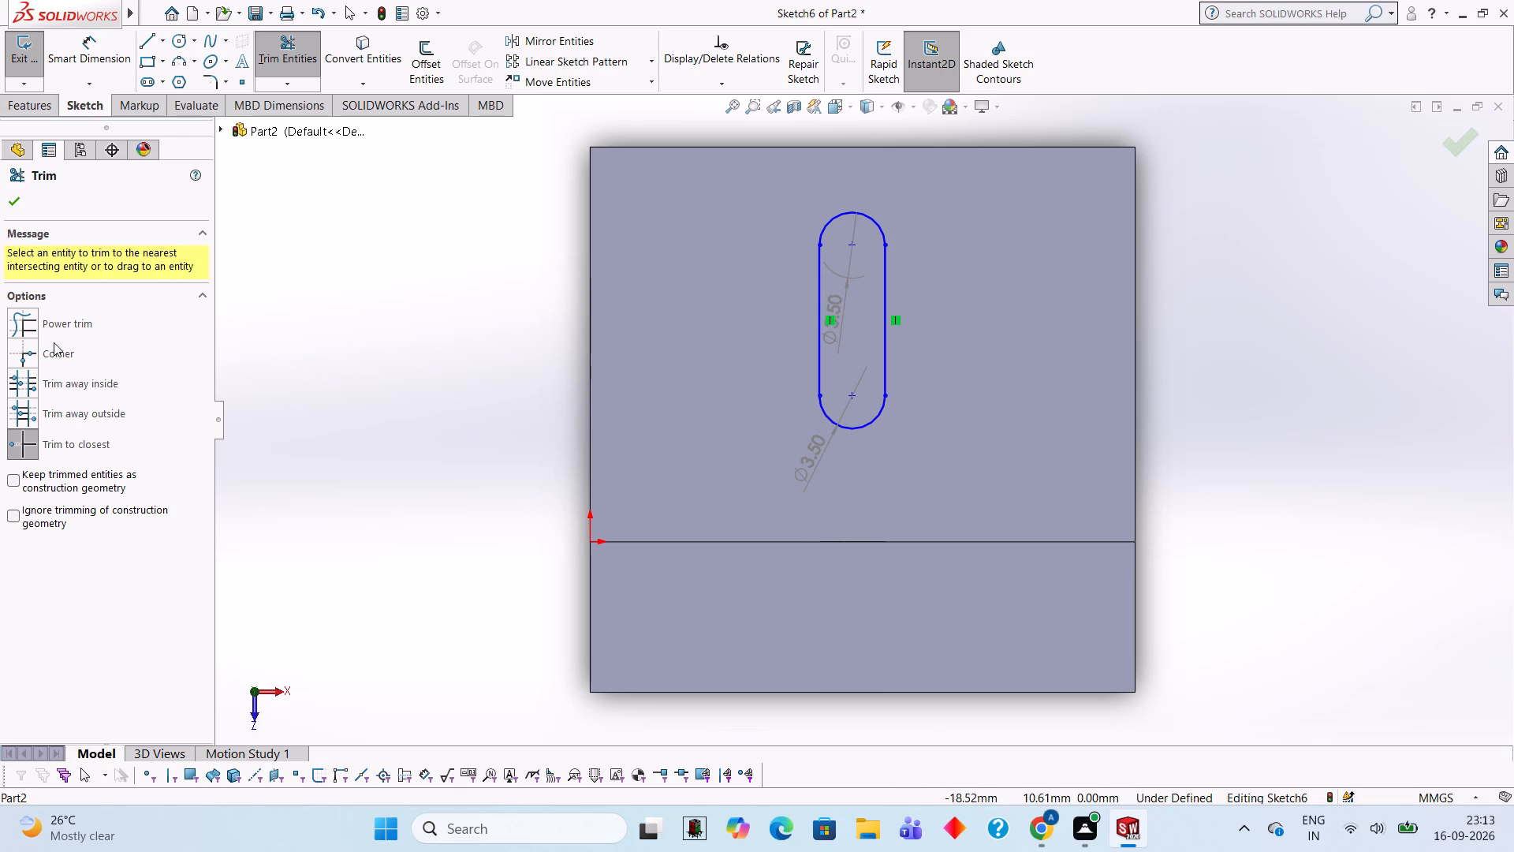
Dimension the midpoint of the slot's straight side 10 mm from the base edge farthest from the upright.
left_click(32, 98)
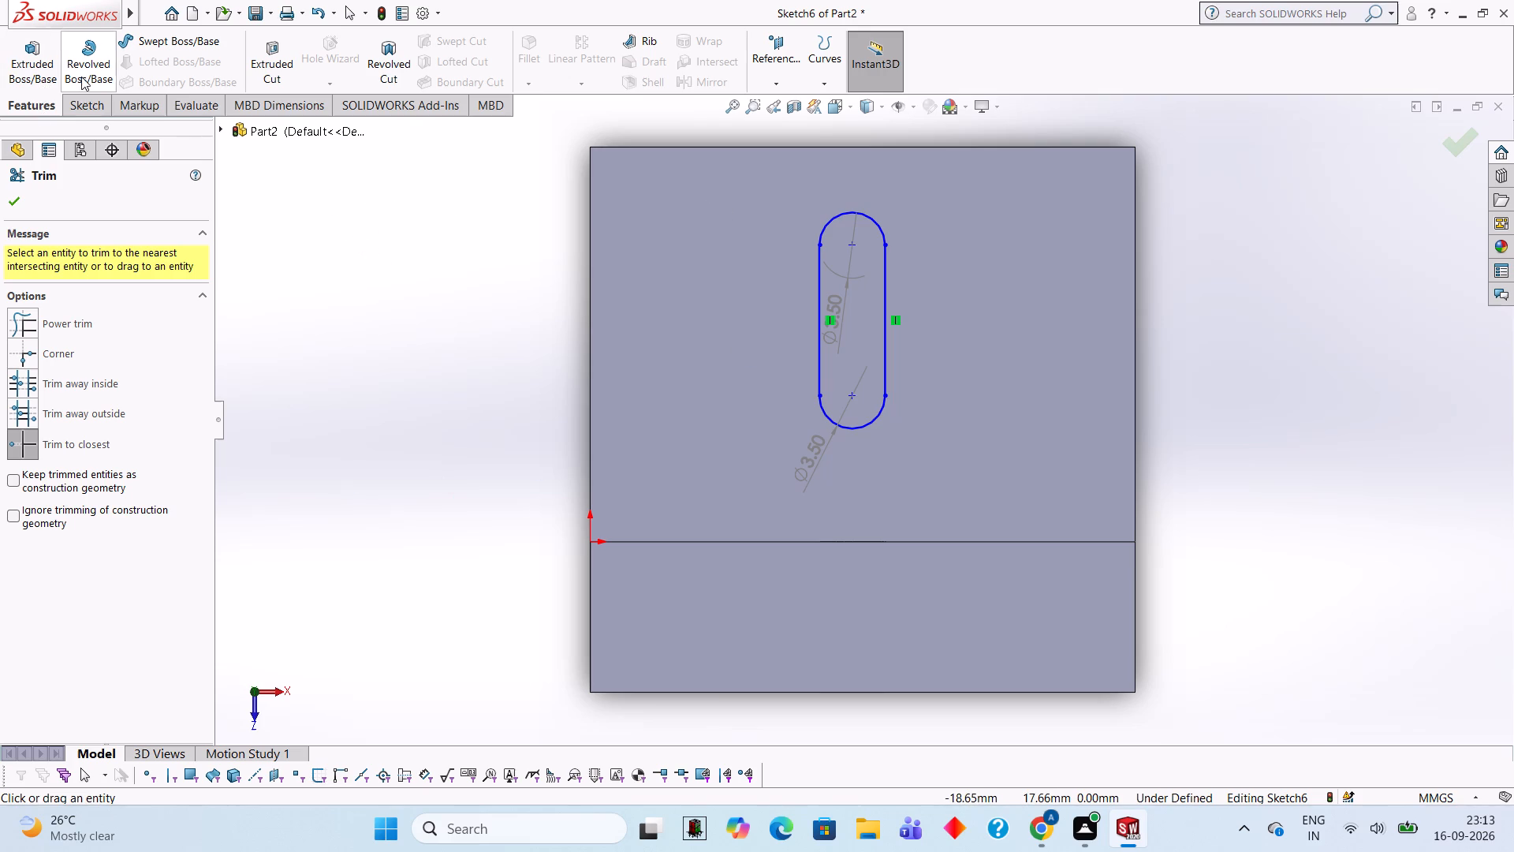
left_click(80, 101)
left_click(106, 62)
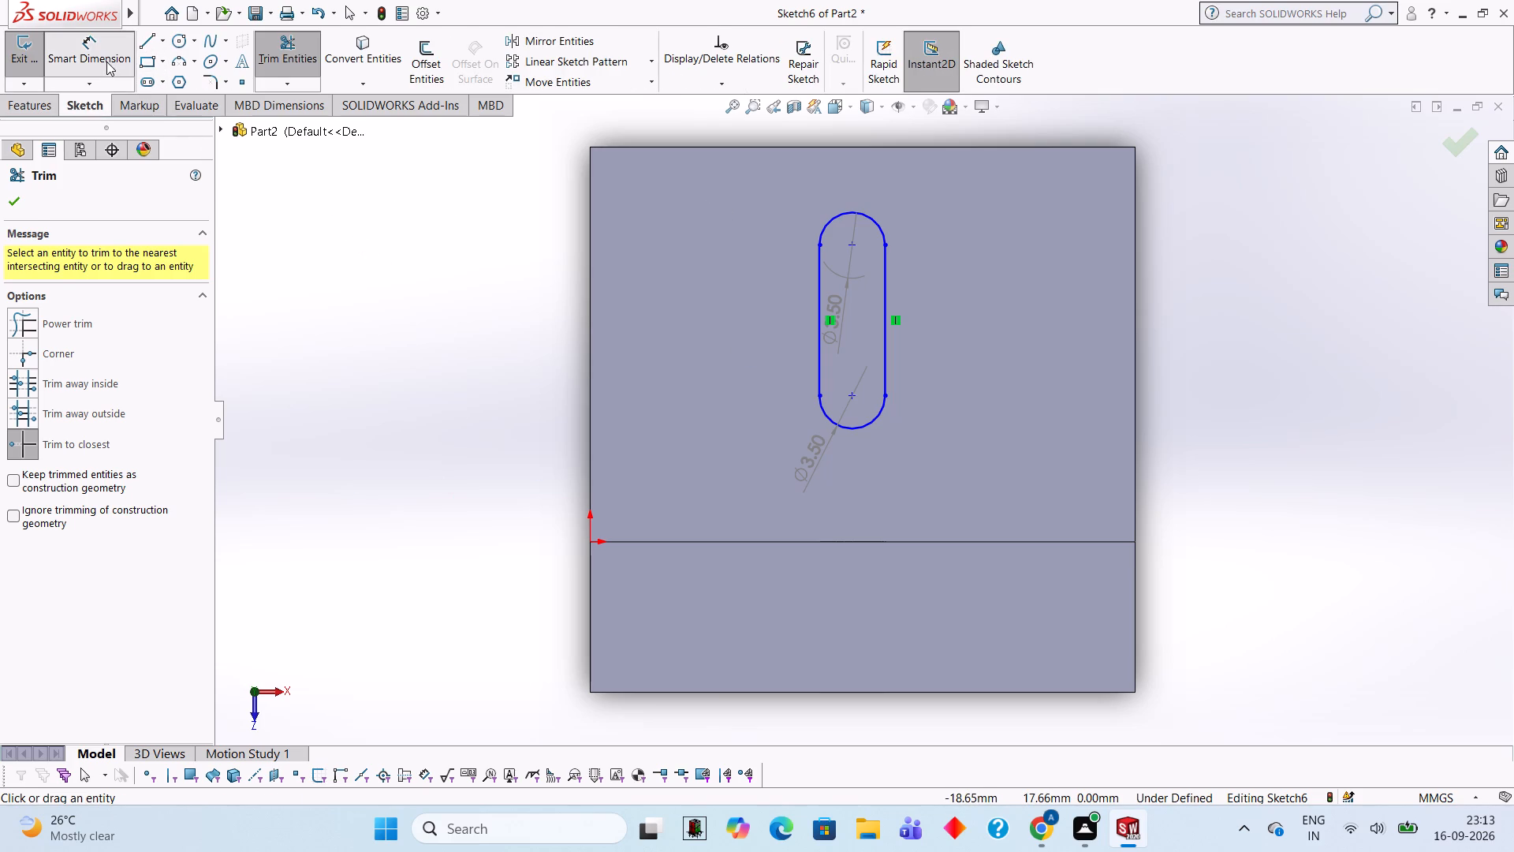
left_click(884, 317)
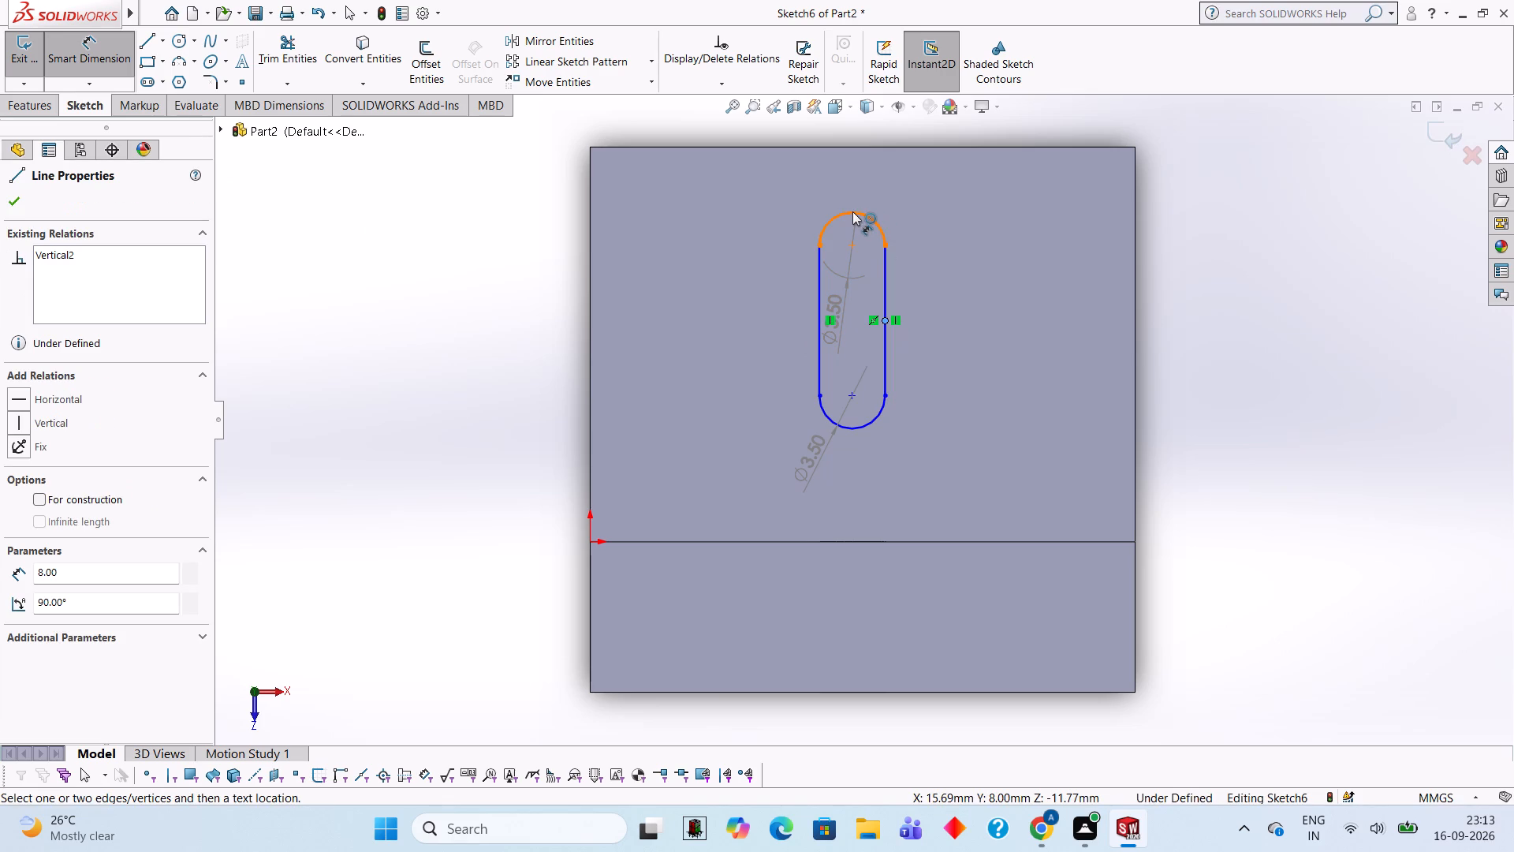
left_click(854, 211)
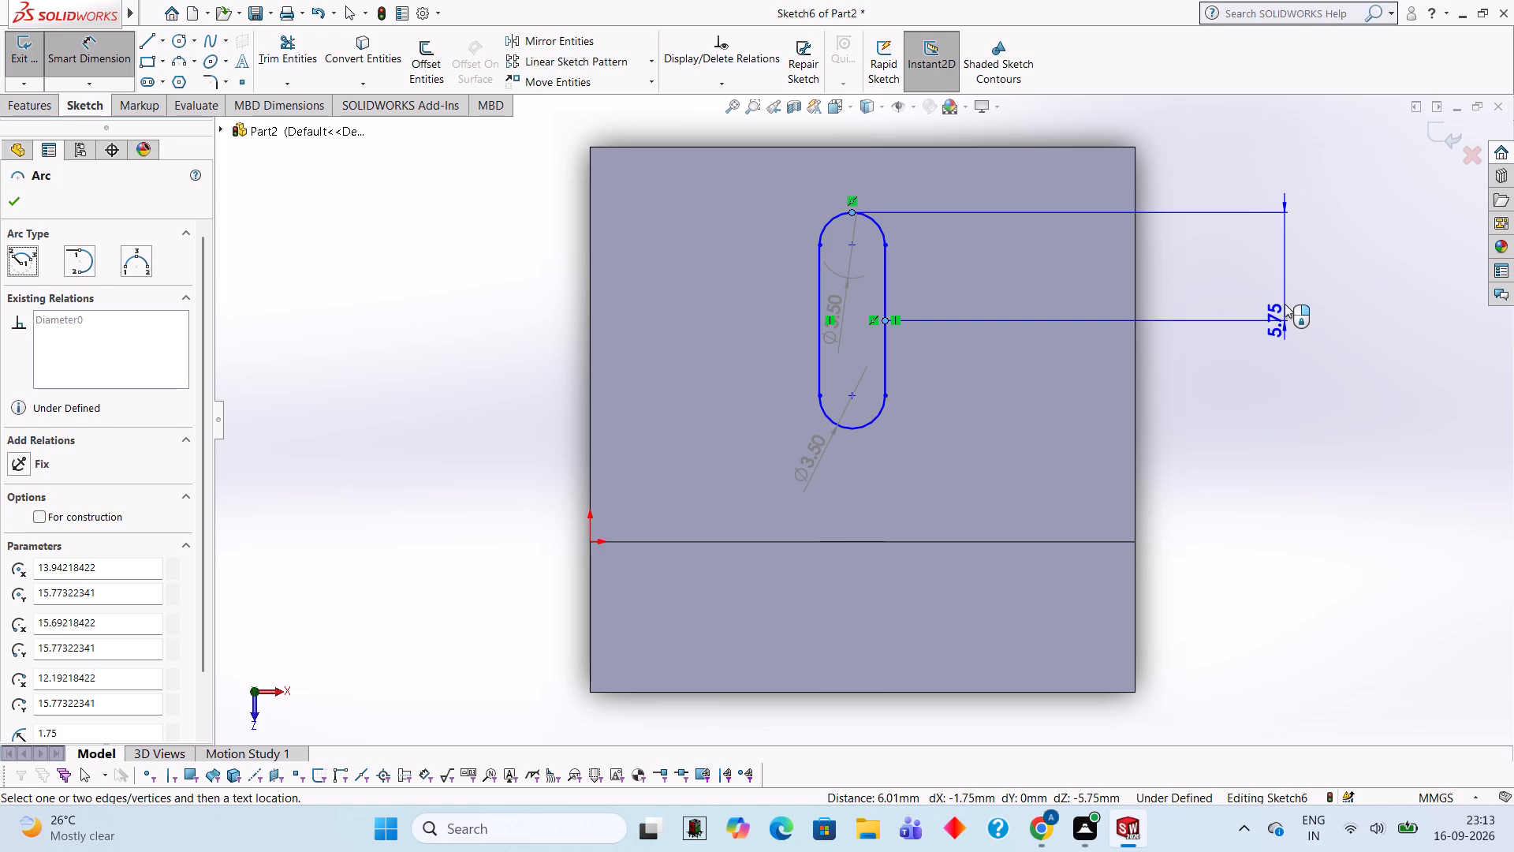
key("Escape")
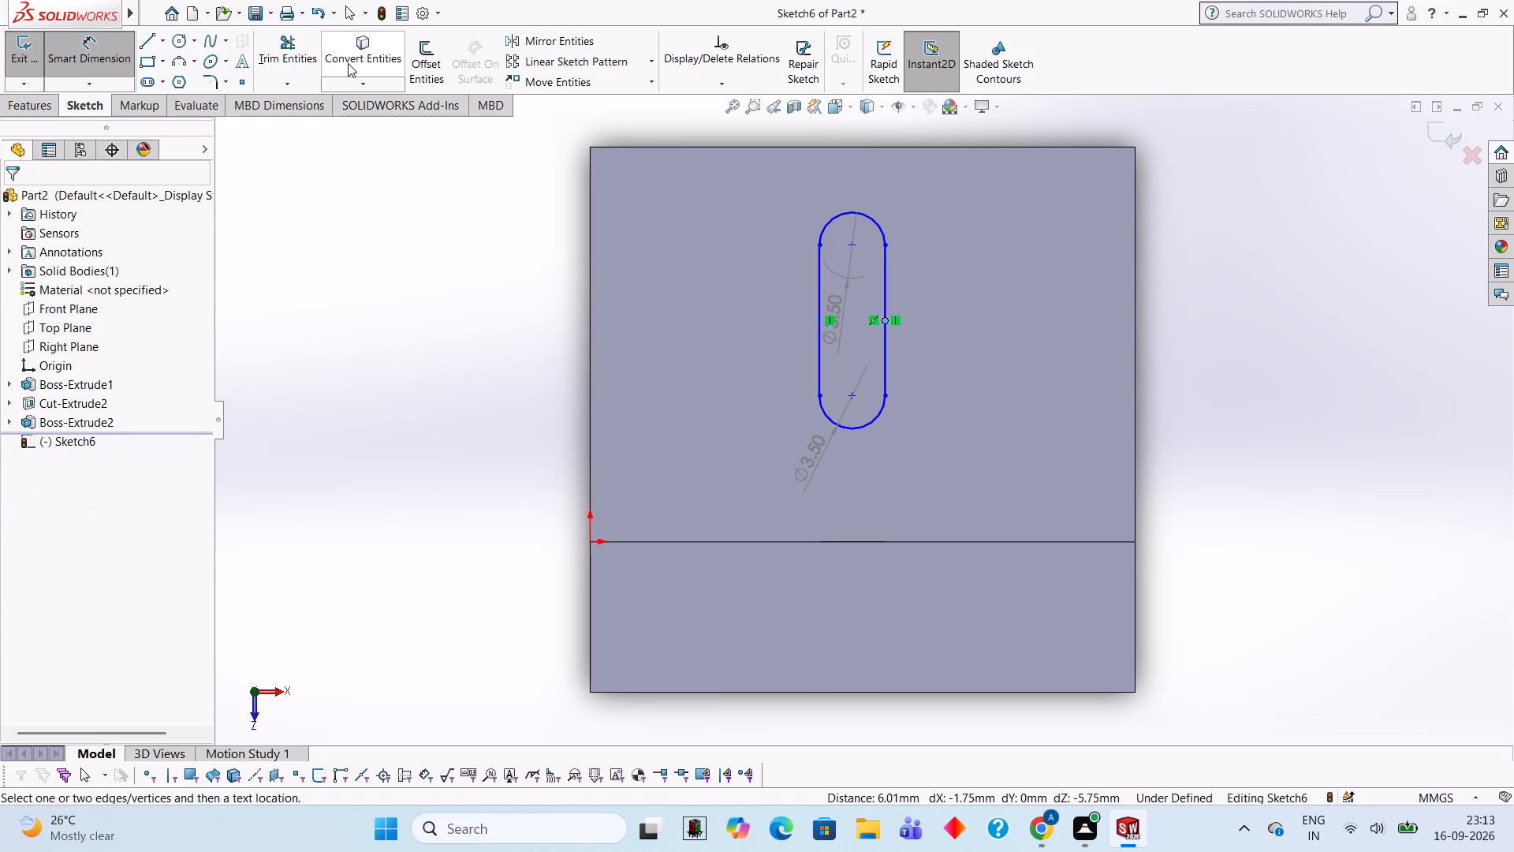
left_click(856, 149)
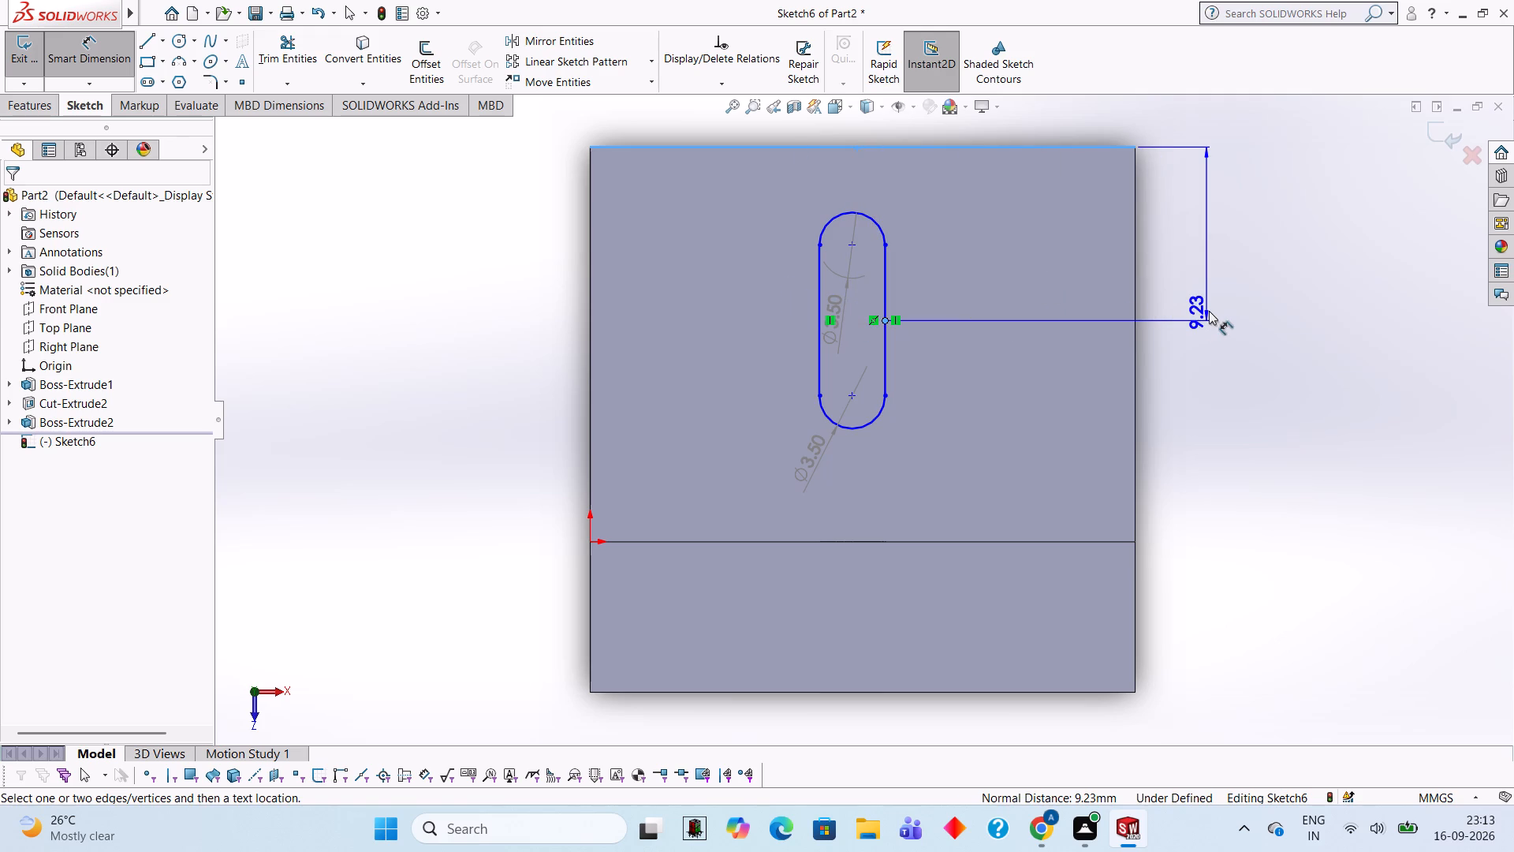
type("10")
left_click(1225, 250)
type("10")
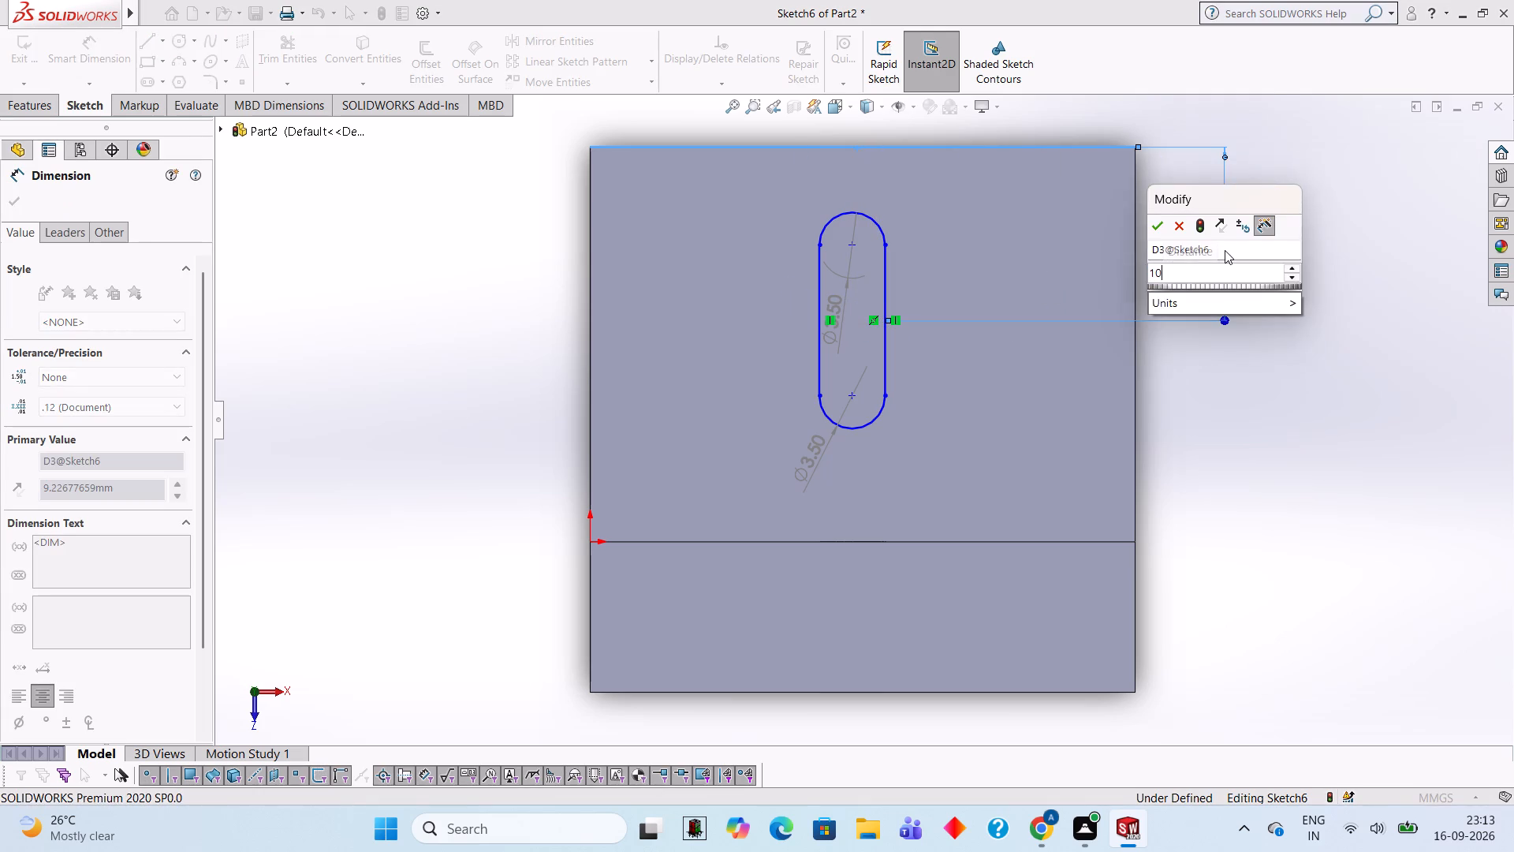
key("Return")
key("Escape")
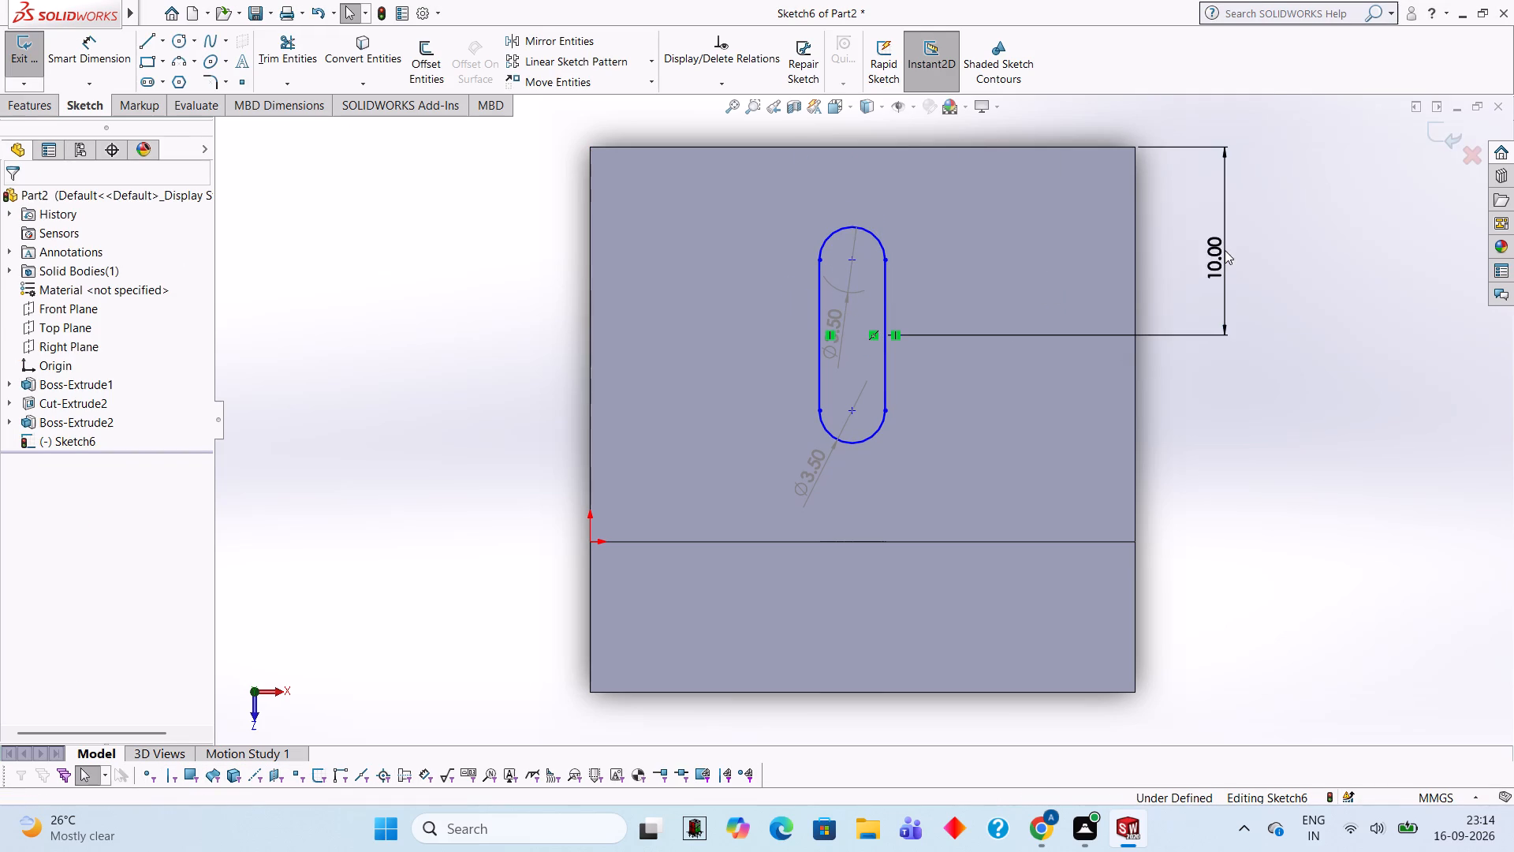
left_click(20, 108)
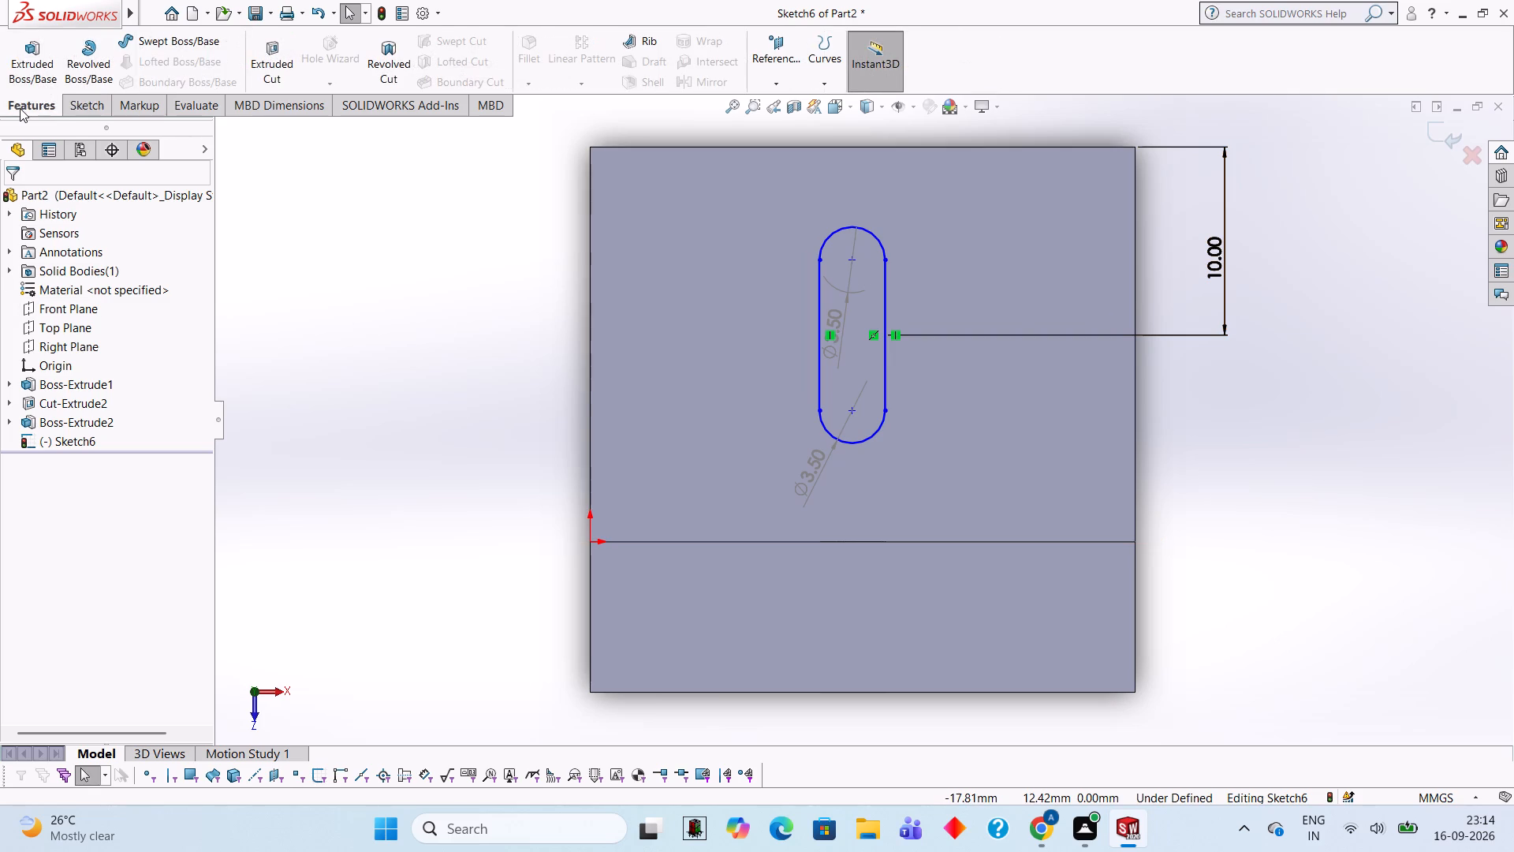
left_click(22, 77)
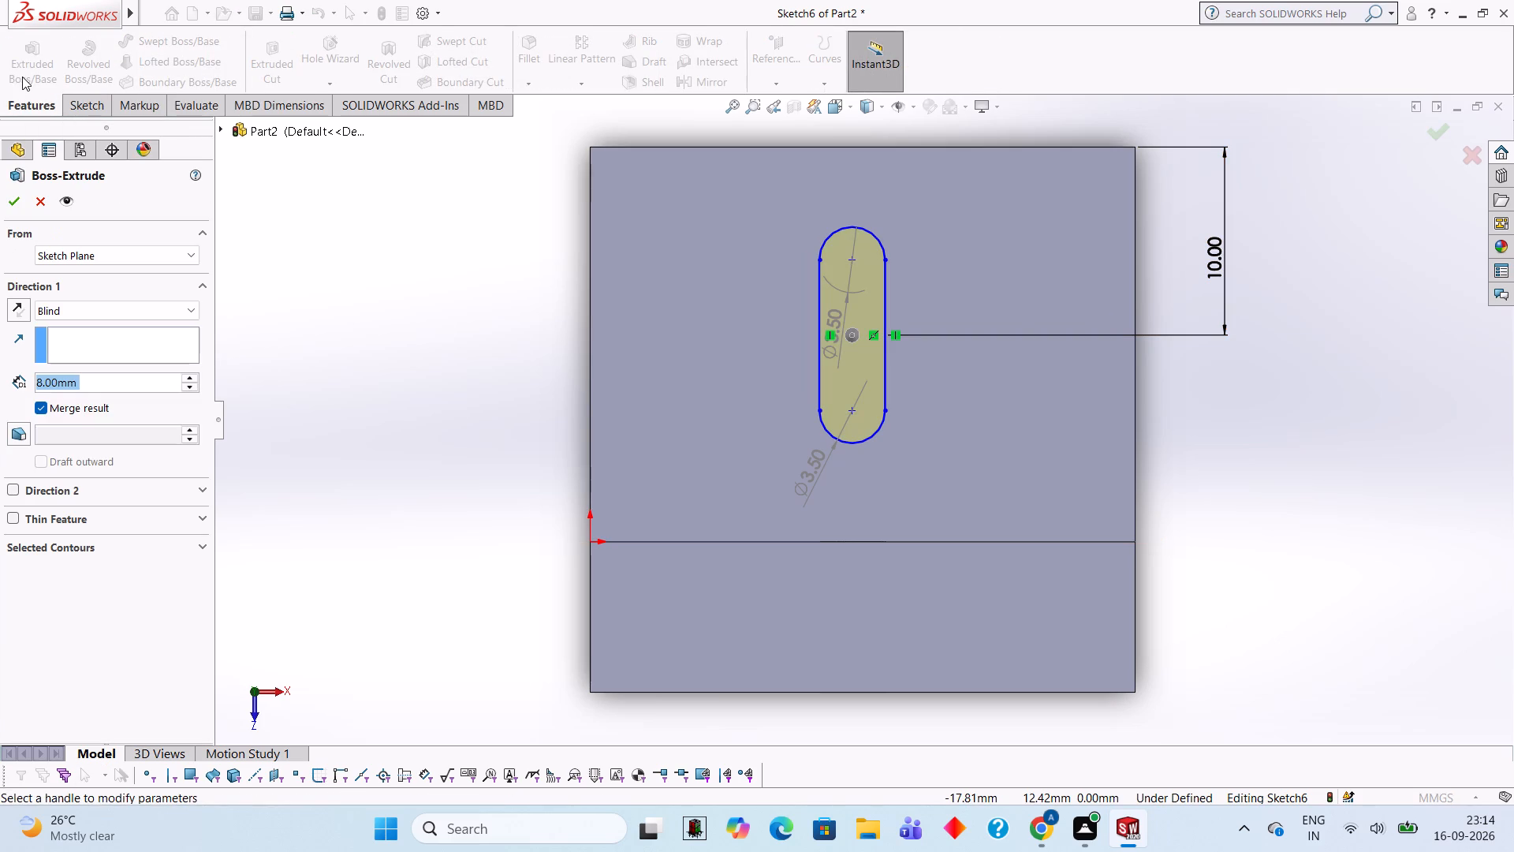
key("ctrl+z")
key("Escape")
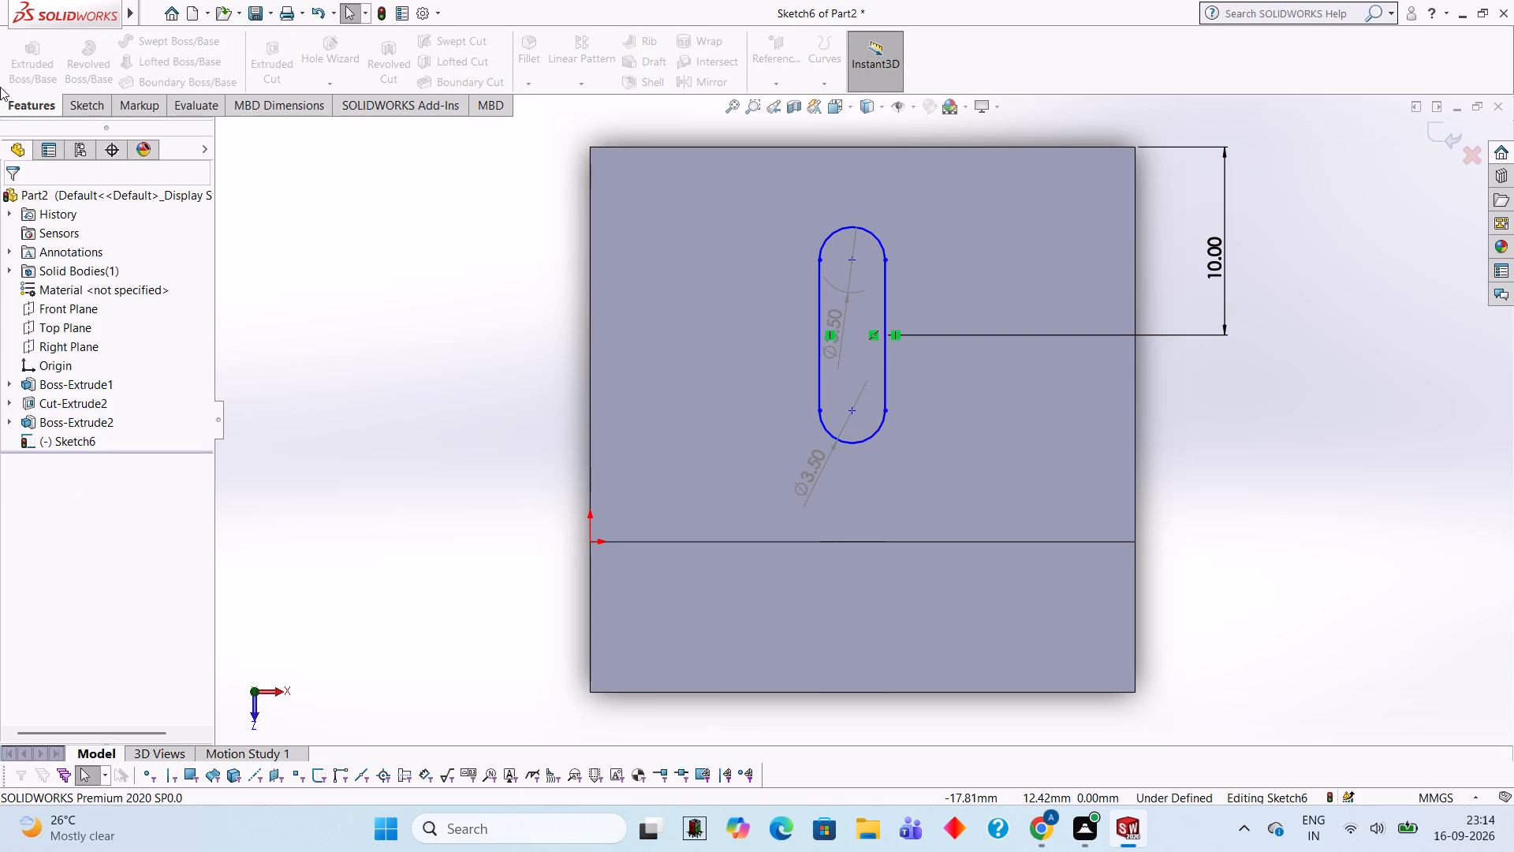
Cut-extrude the rounded slot profile 8 mm blind into the base leg.
left_click(282, 76)
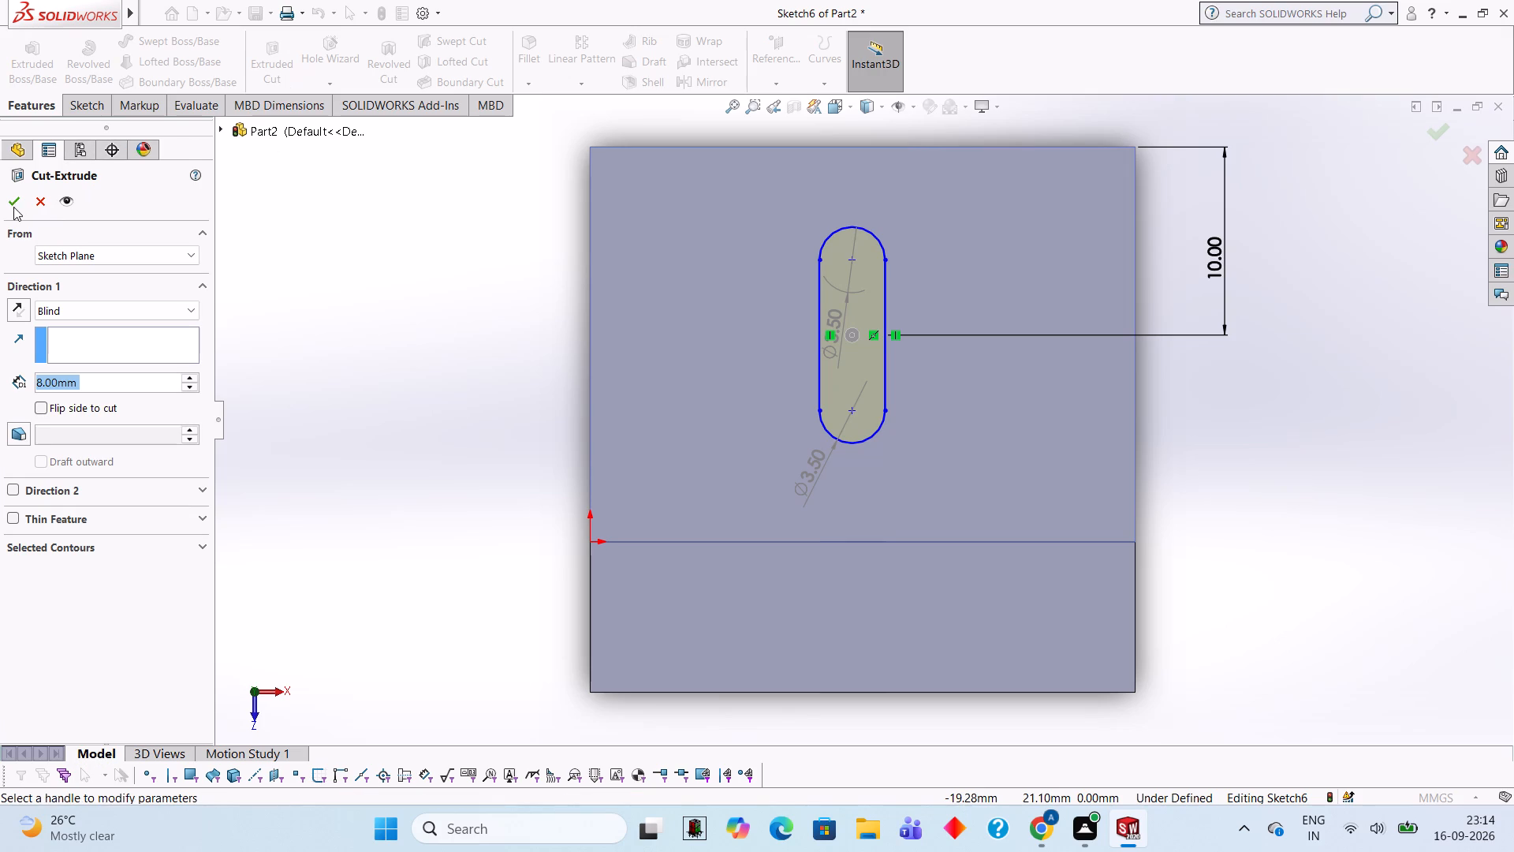
left_click(13, 207)
Start a sketch on the bracket's L-shaped side face, try an 8 mm horizontal line from the upright's top inner corner, and undo that line.
right_click(1252, 274)
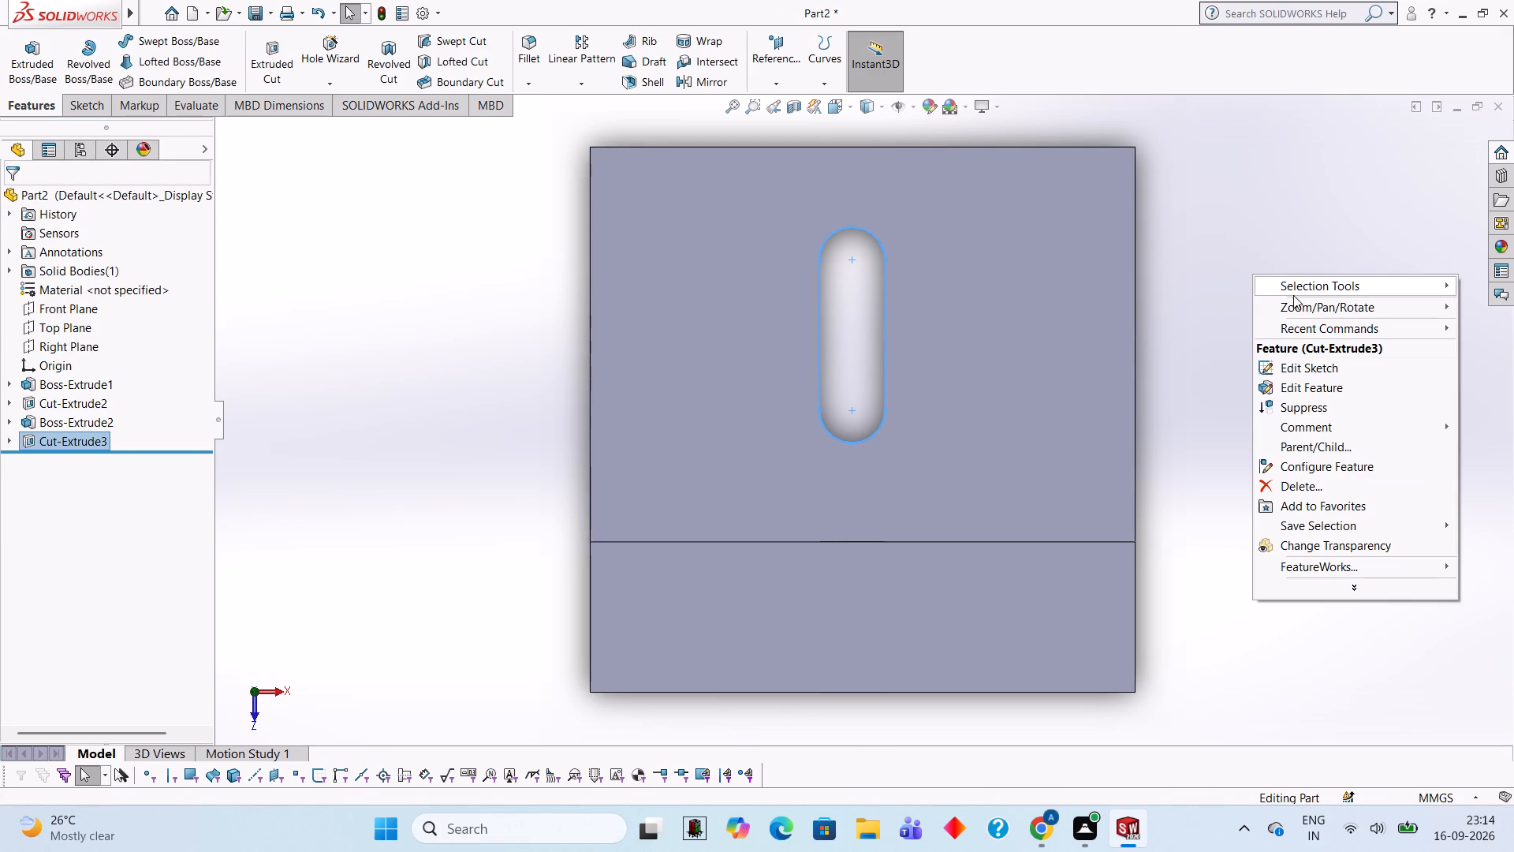
left_click(1302, 300)
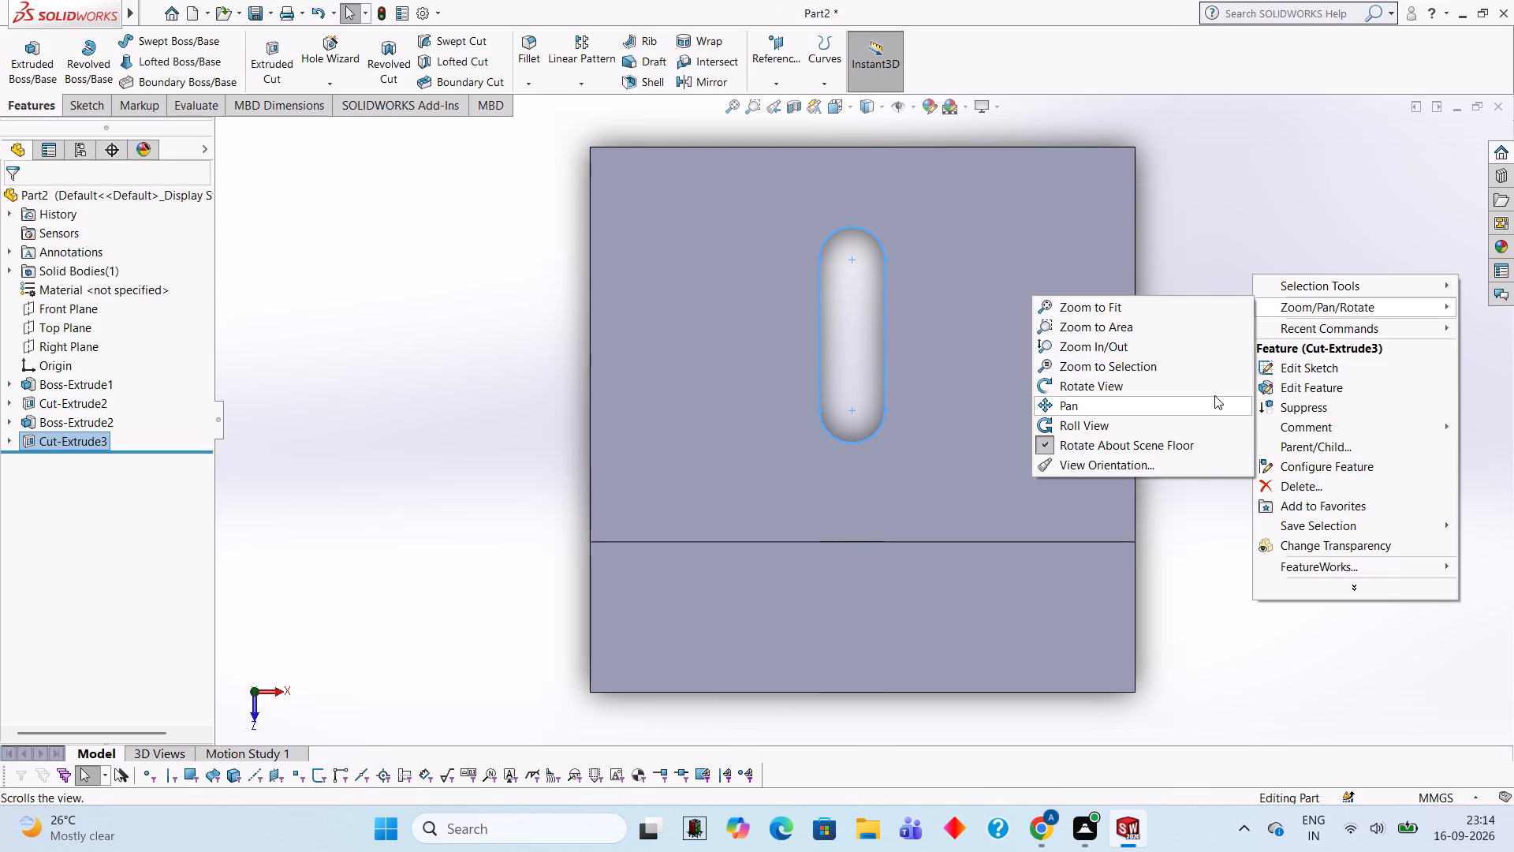
left_click(1212, 392)
left_click_drag(1217, 364, 898, 335)
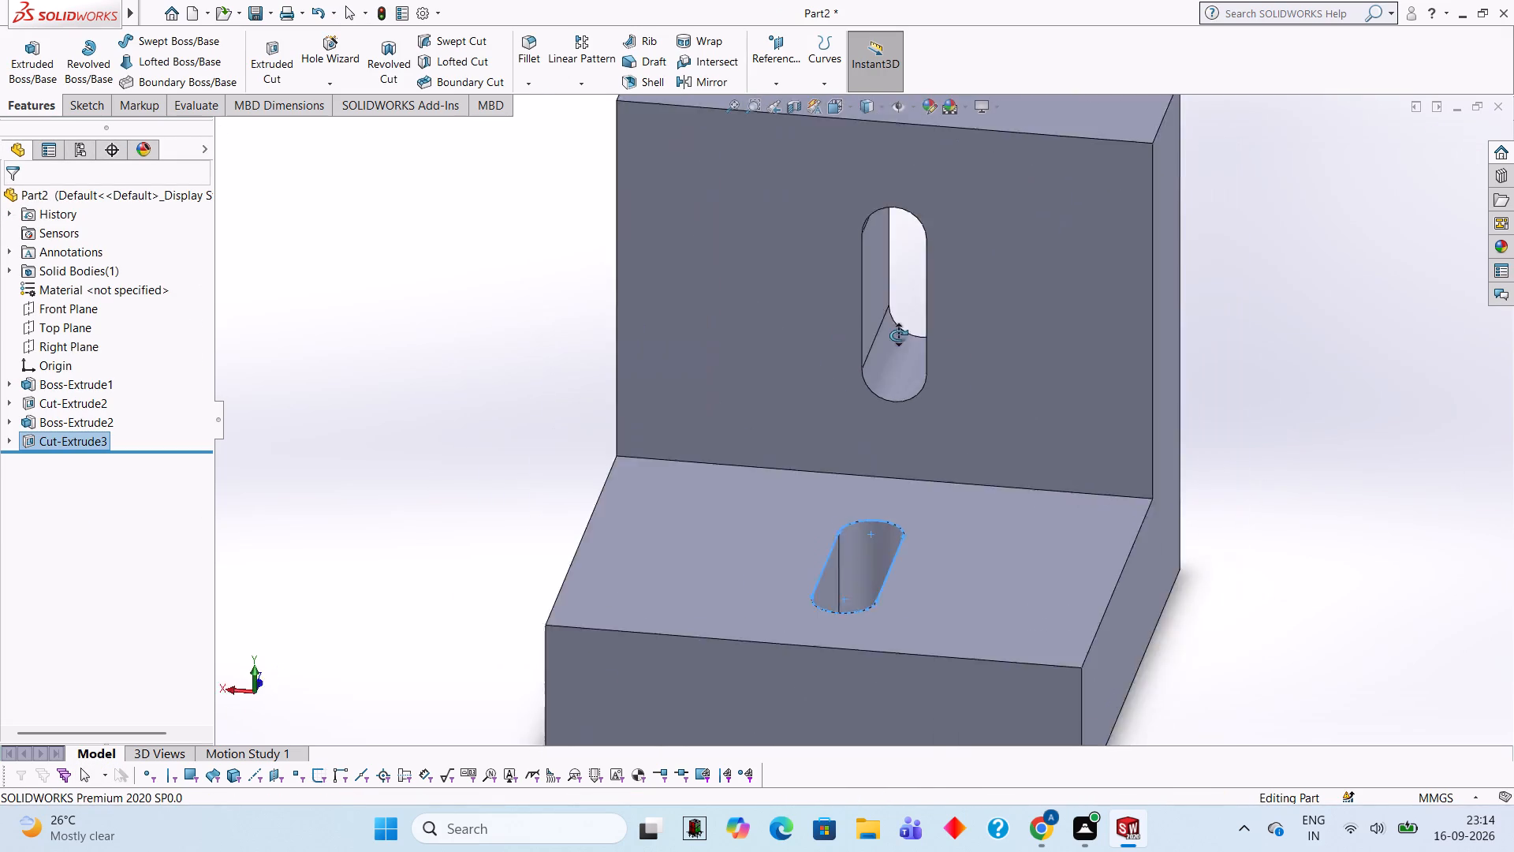
left_click_drag(898, 335, 890, 315)
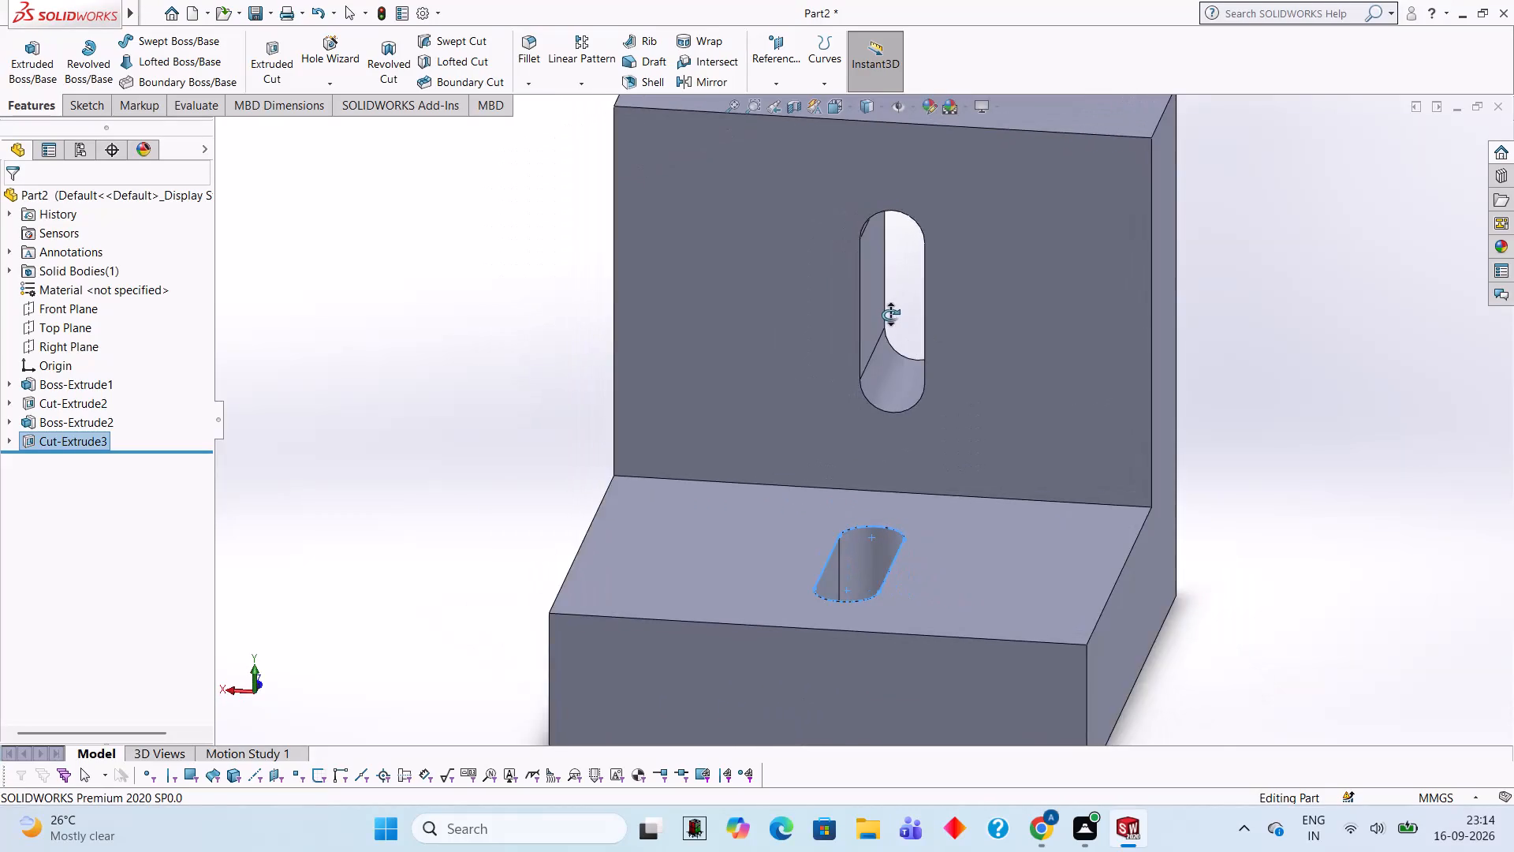
left_click_drag(890, 315, 1054, 295)
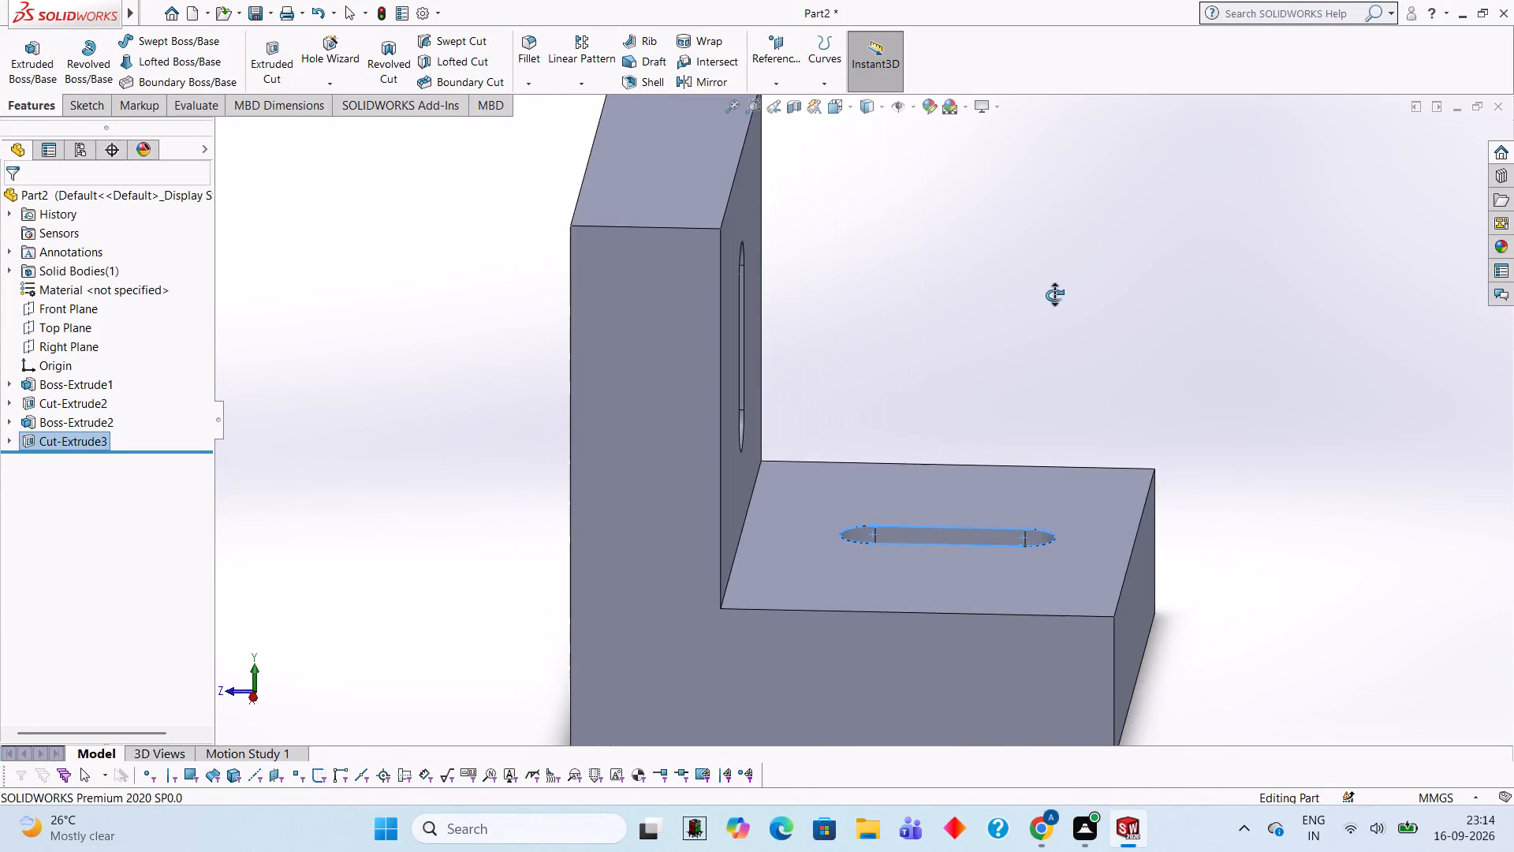
left_click_drag(1054, 295, 1065, 293)
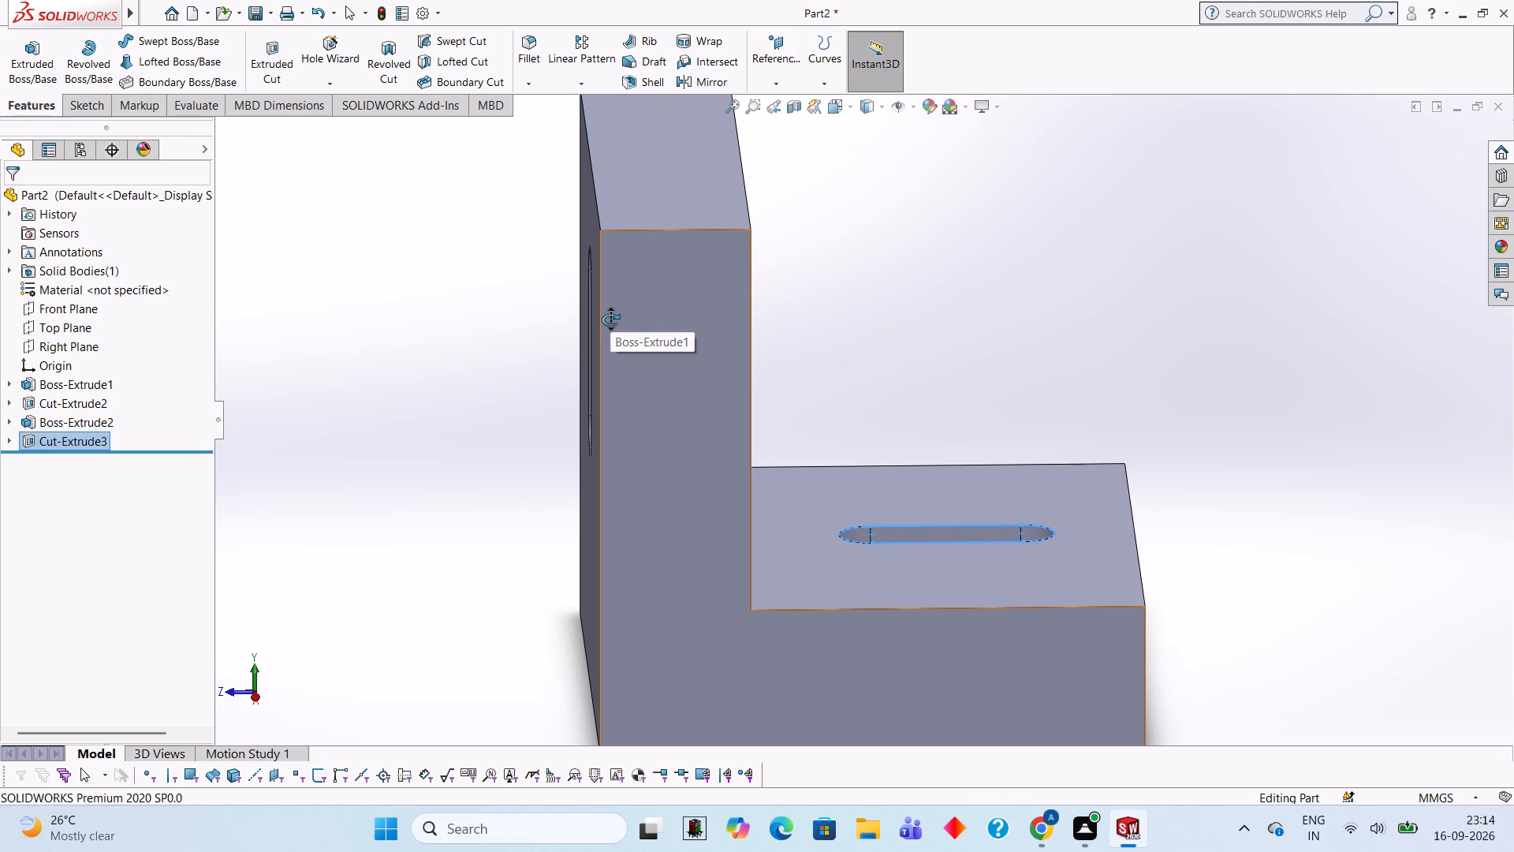
left_click(38, 110)
left_click(84, 108)
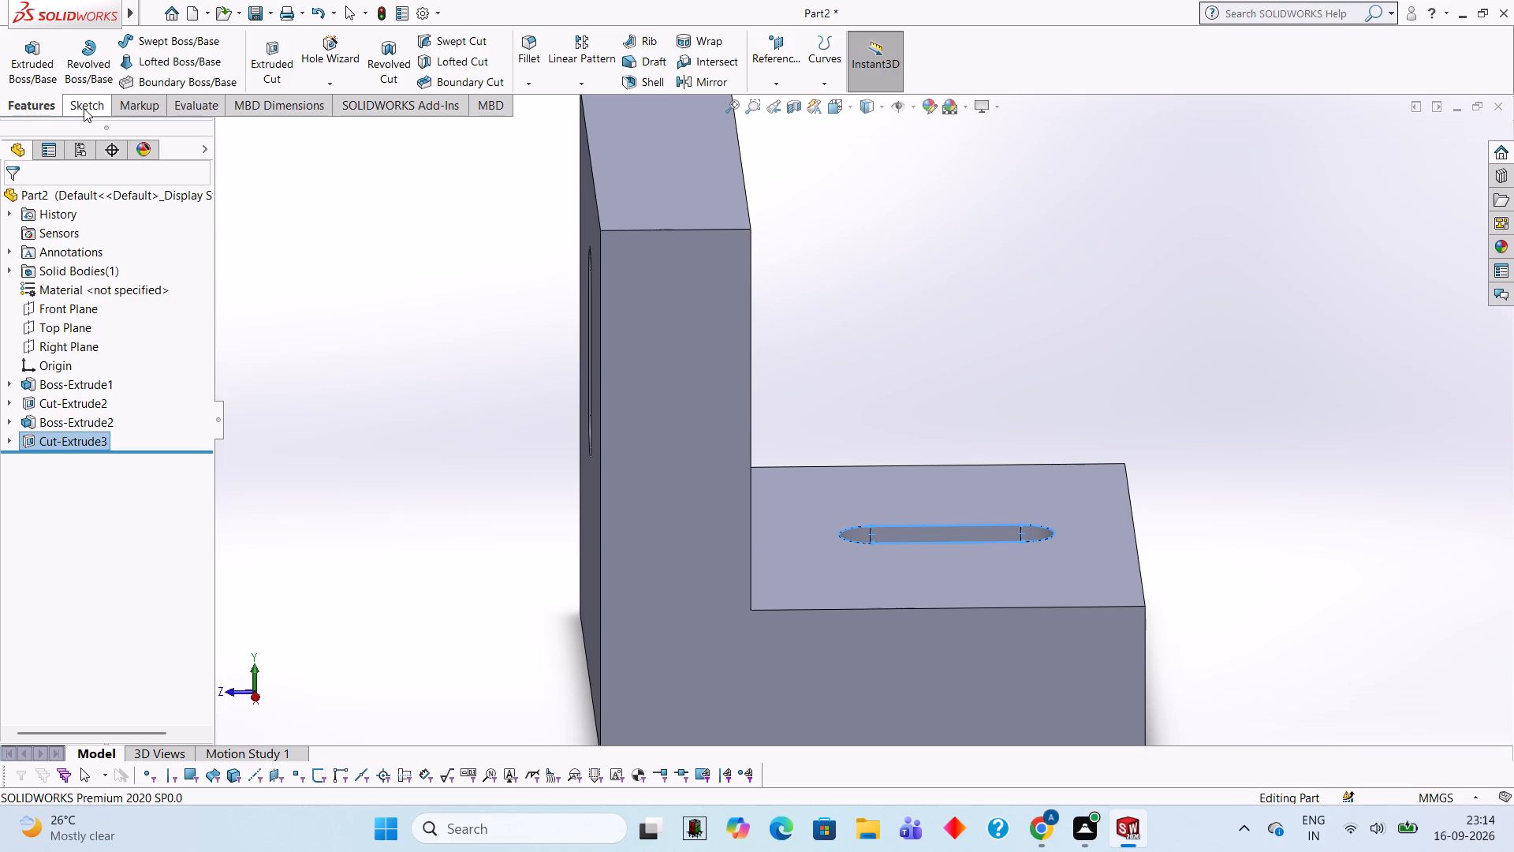
left_click(146, 44)
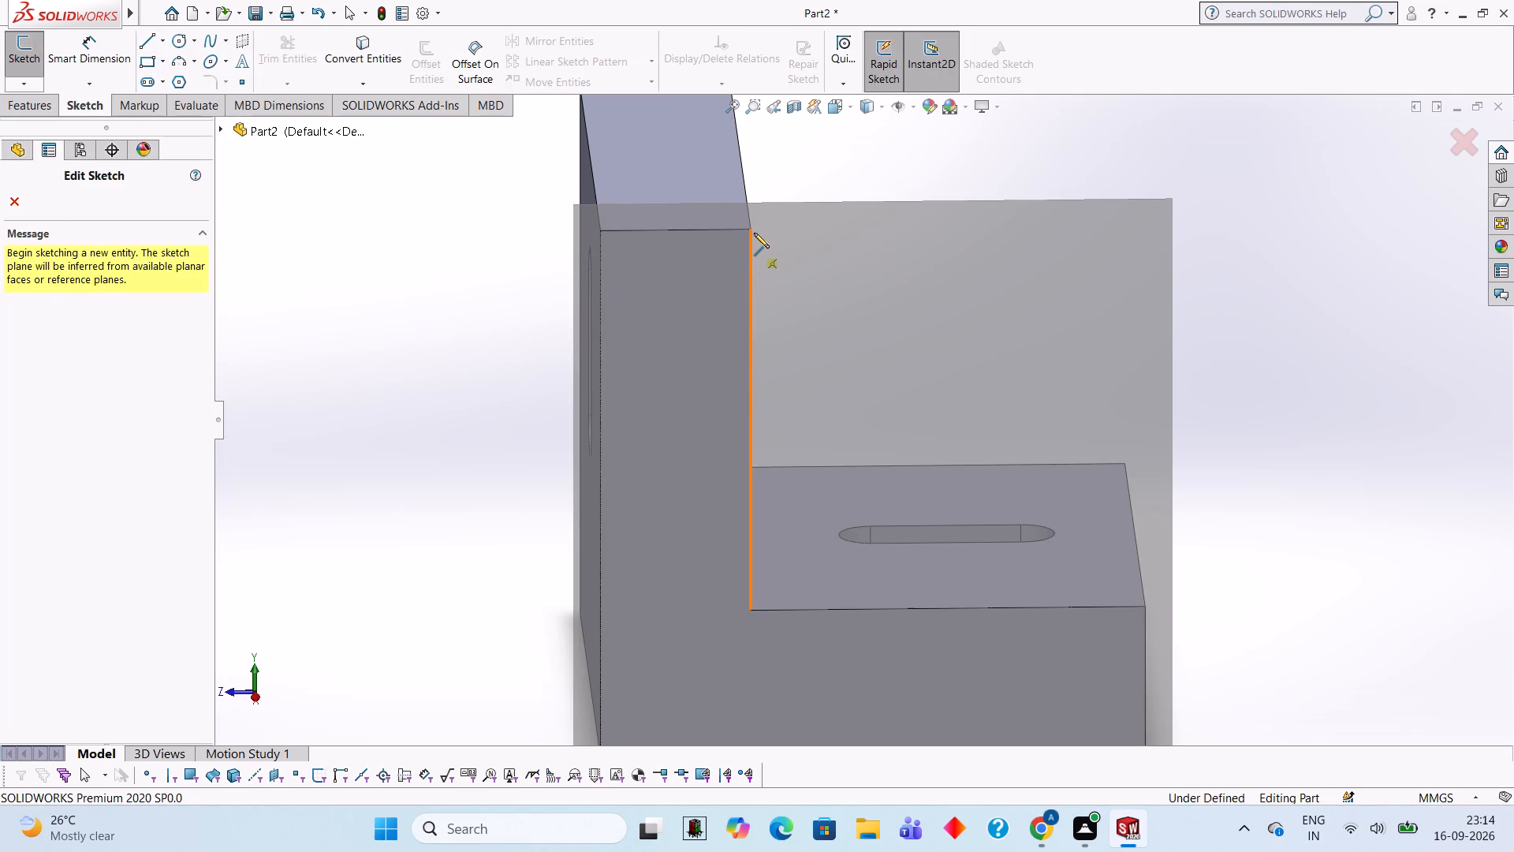
left_click(751, 230)
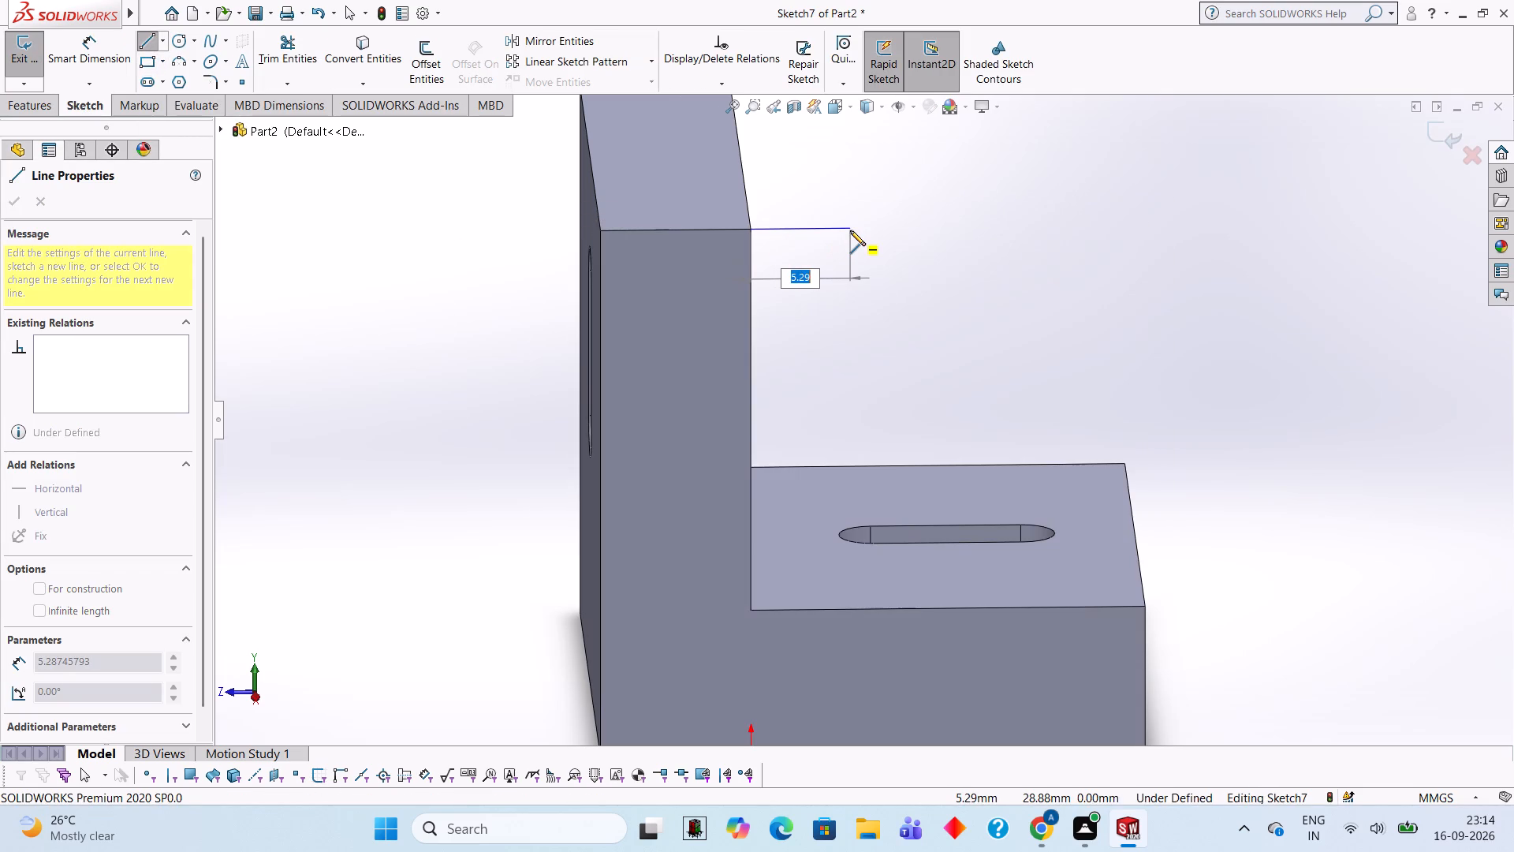
key("8")
key("Return")
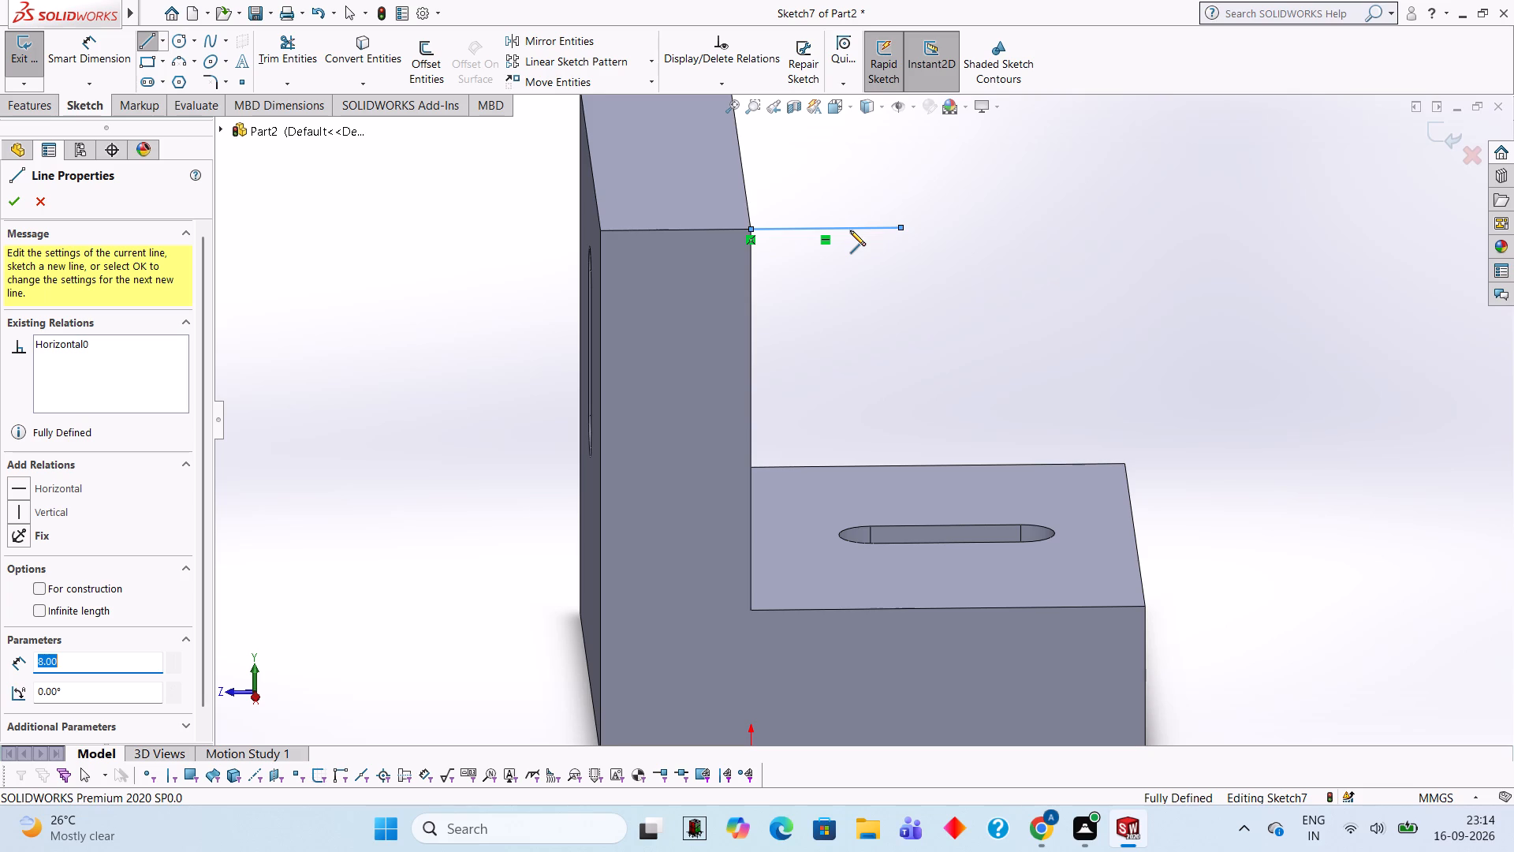
key("ctrl+z")
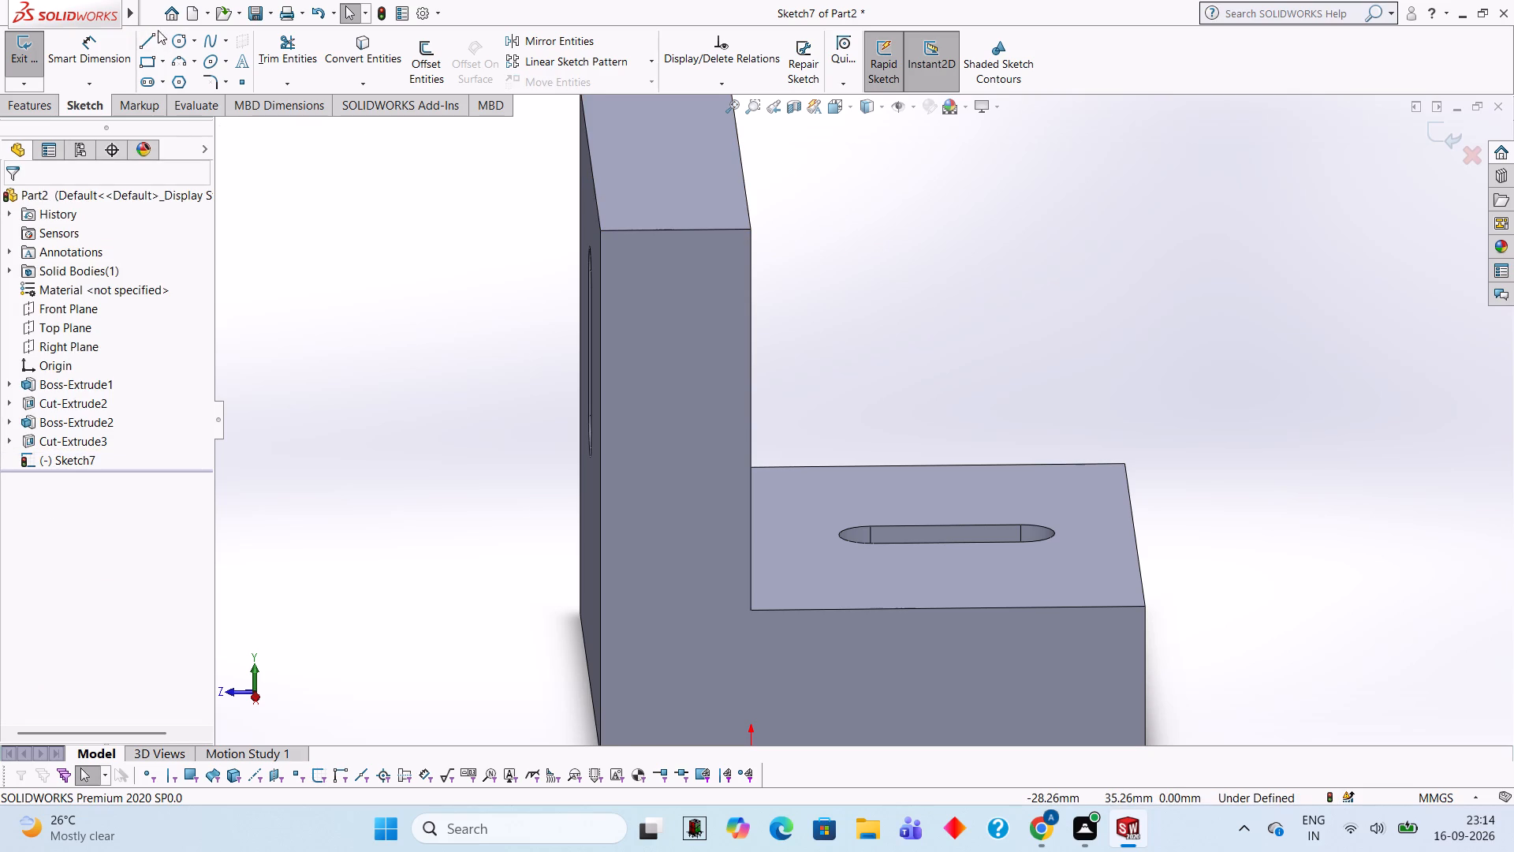
Sketch a 4 mm horizontal line from the upright's top inner corner, extending out over the base leg.
left_click(145, 46)
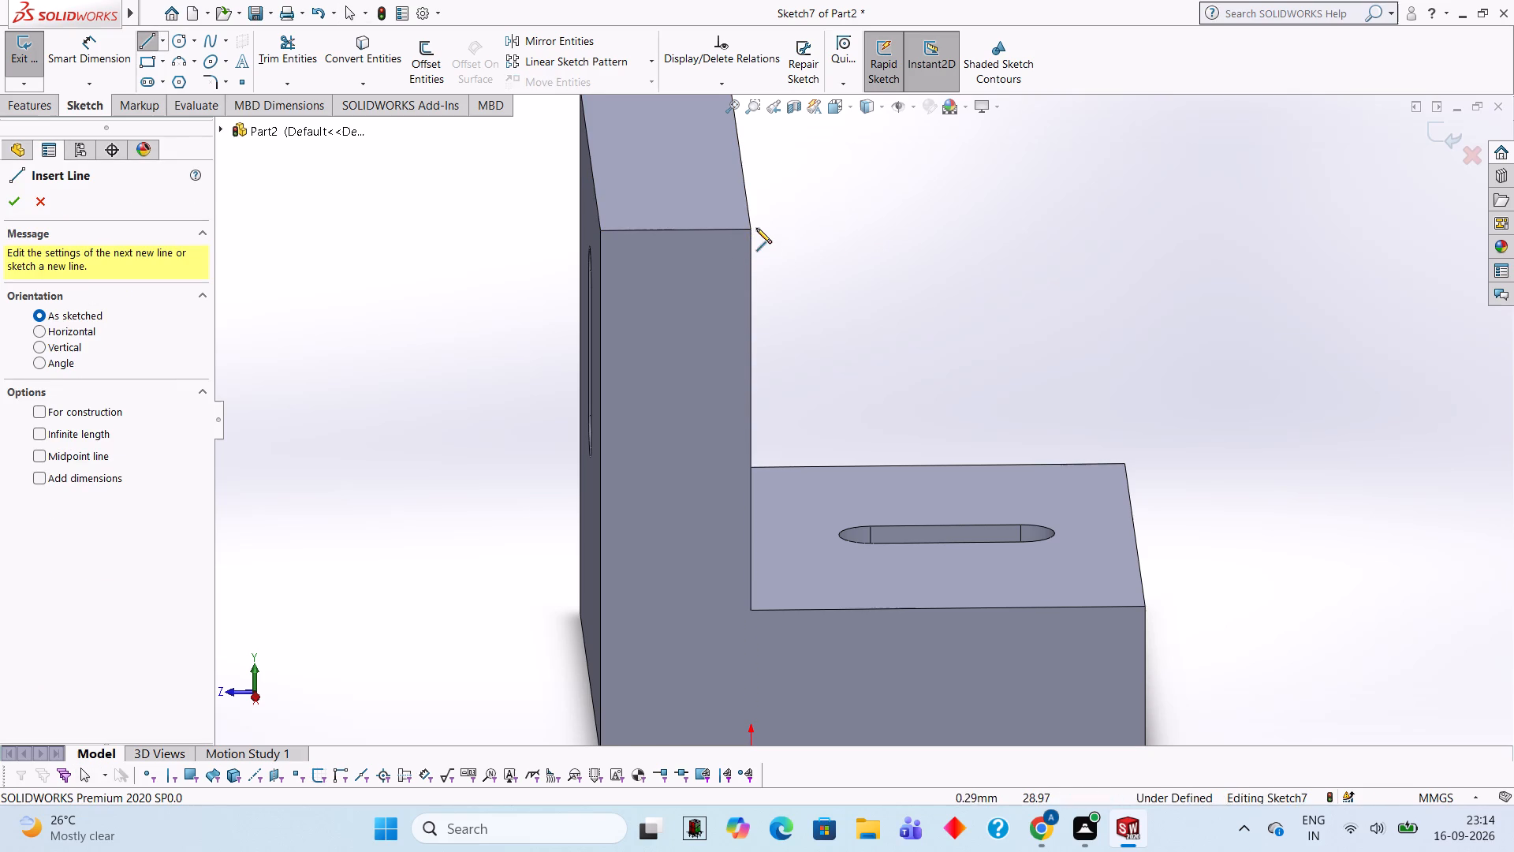
left_click(748, 228)
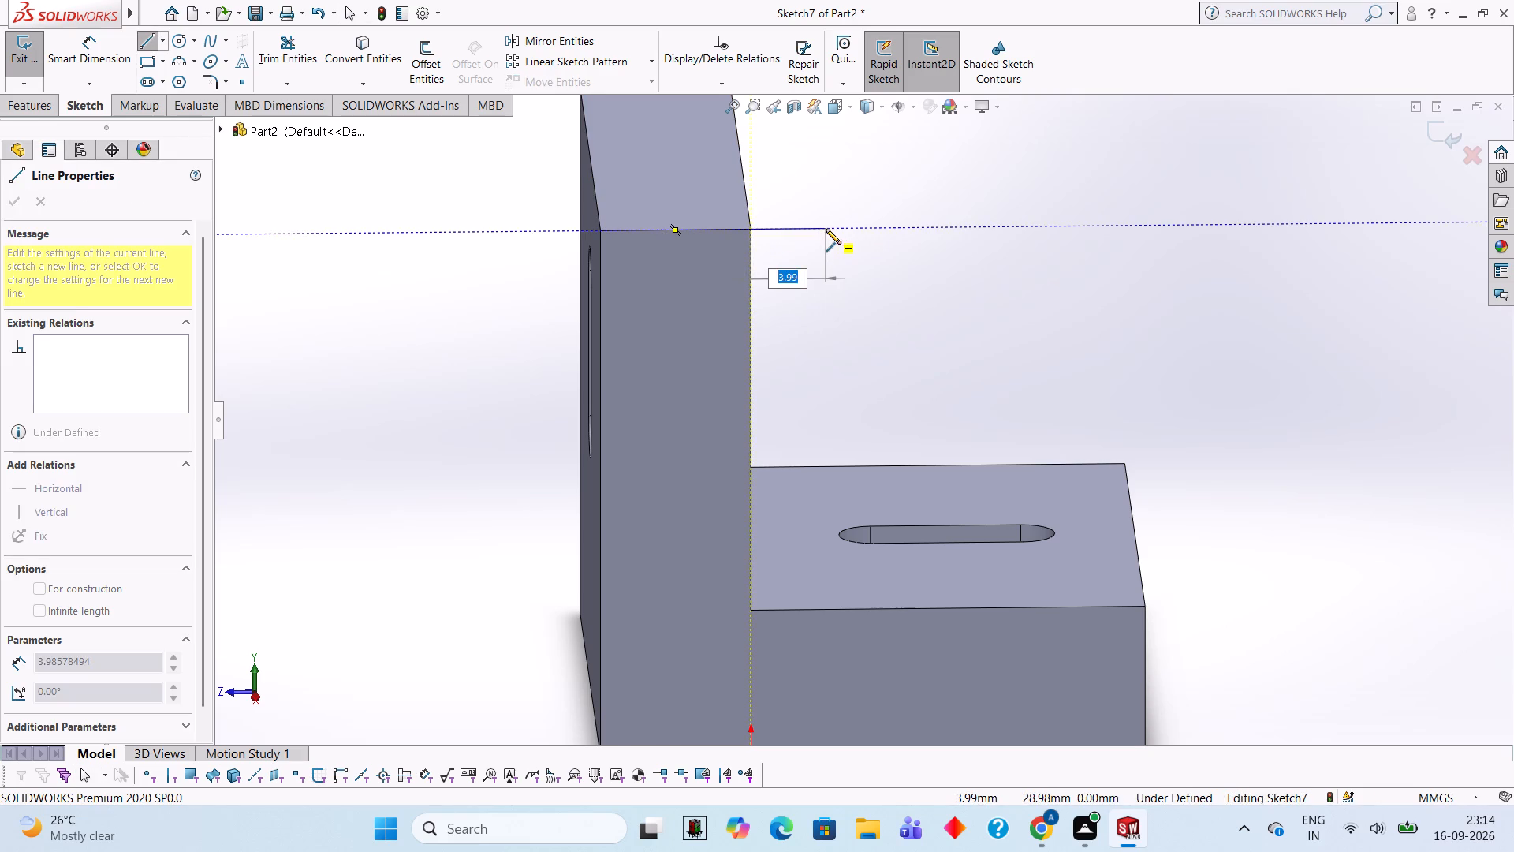
key("4")
key("Return")
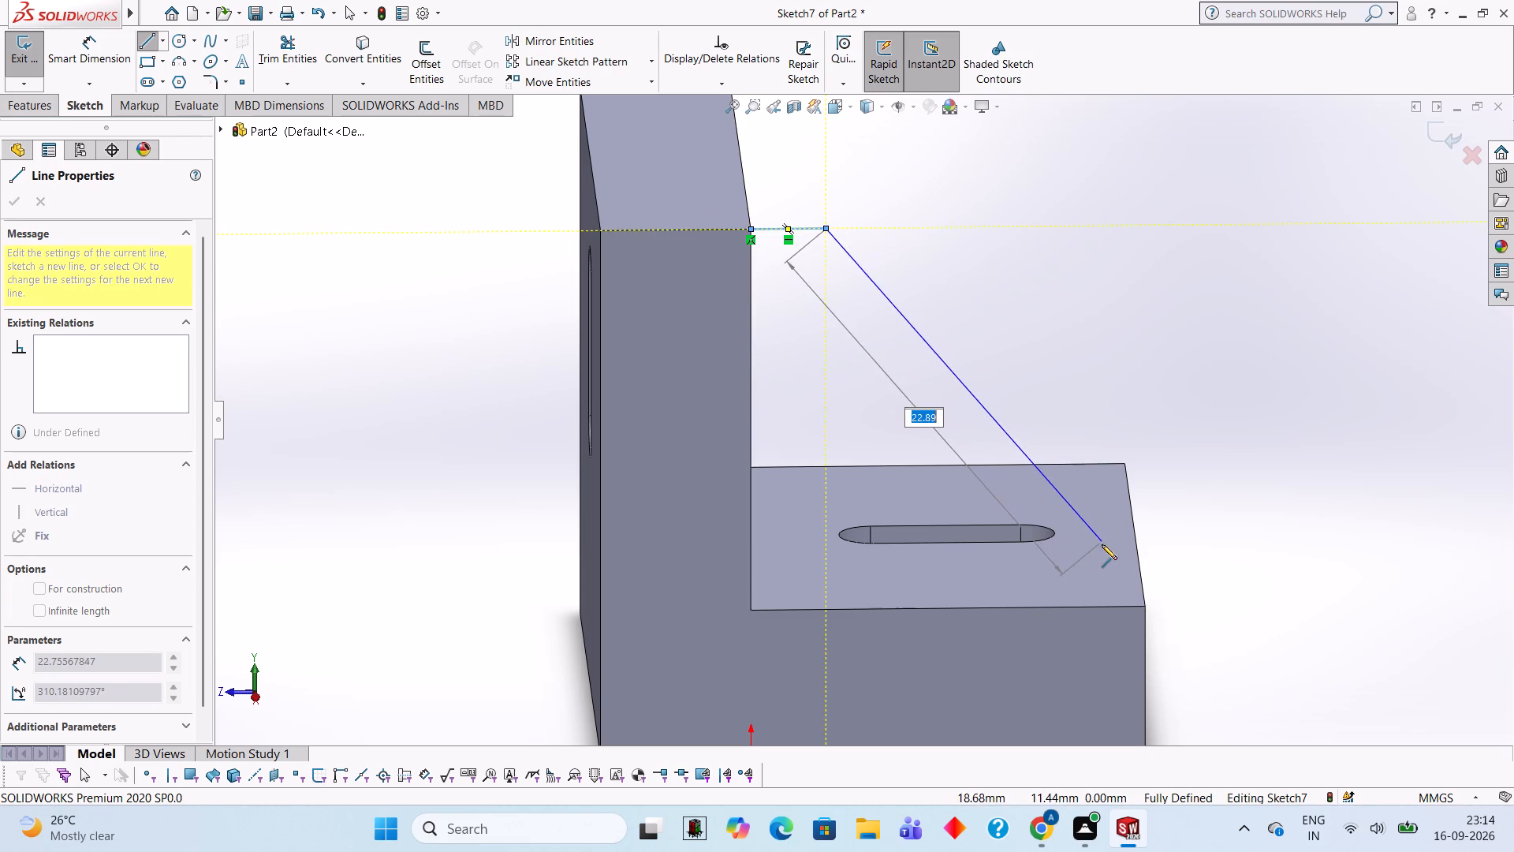
key("Escape")
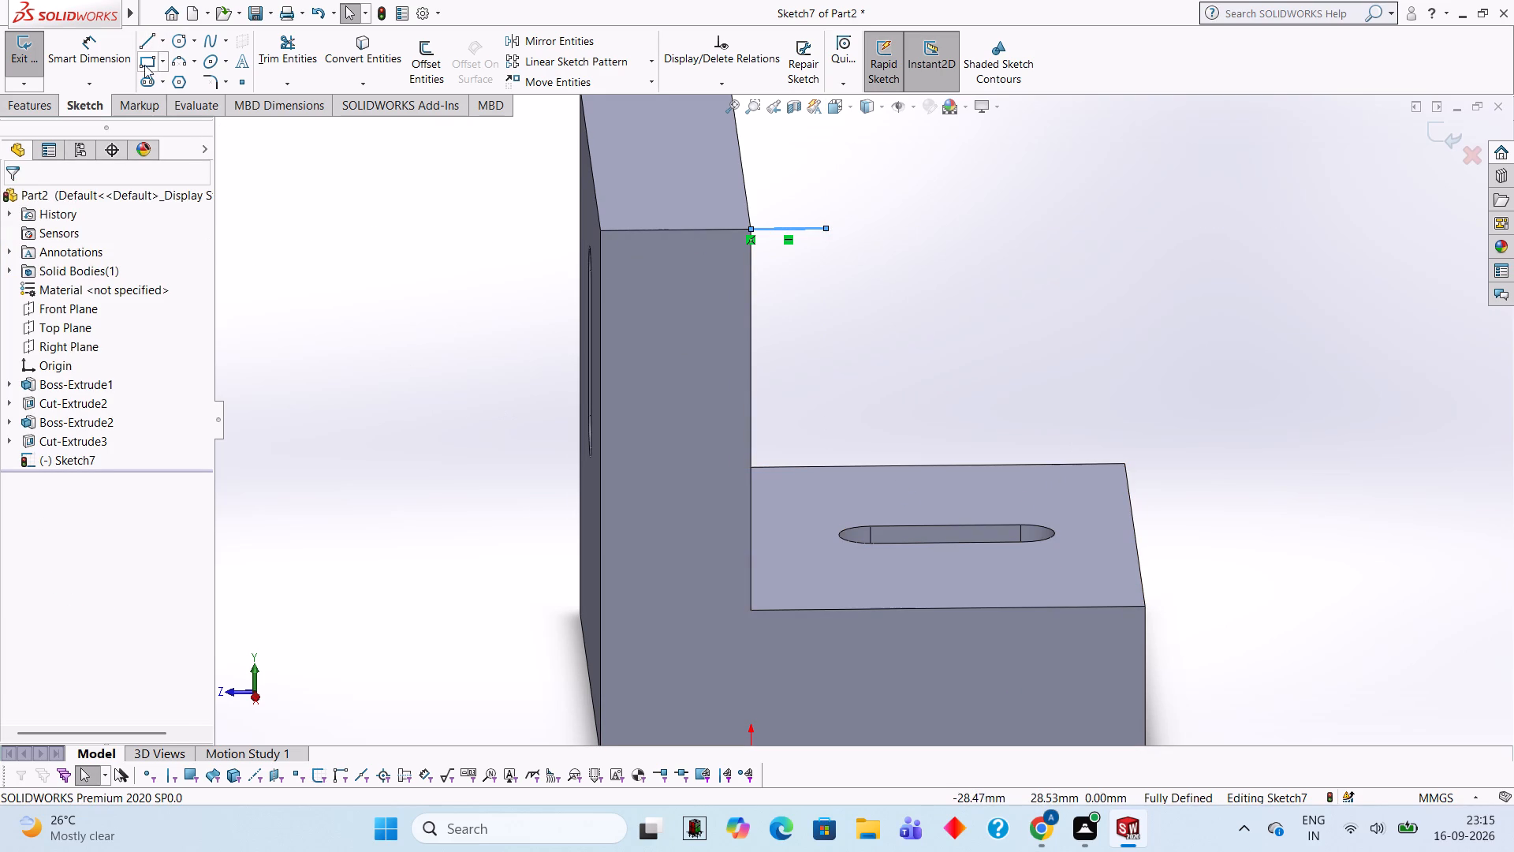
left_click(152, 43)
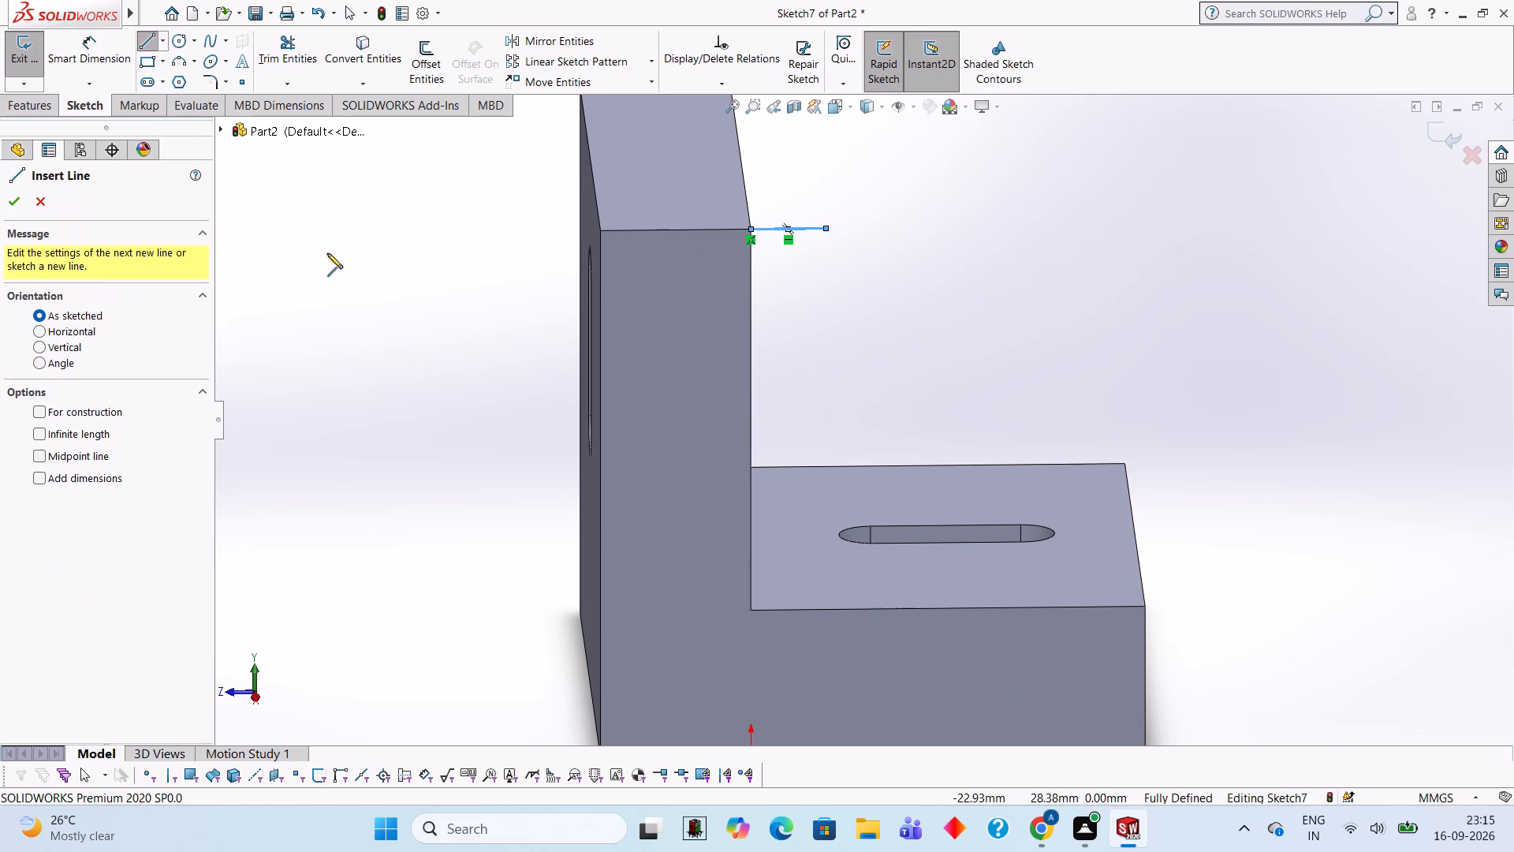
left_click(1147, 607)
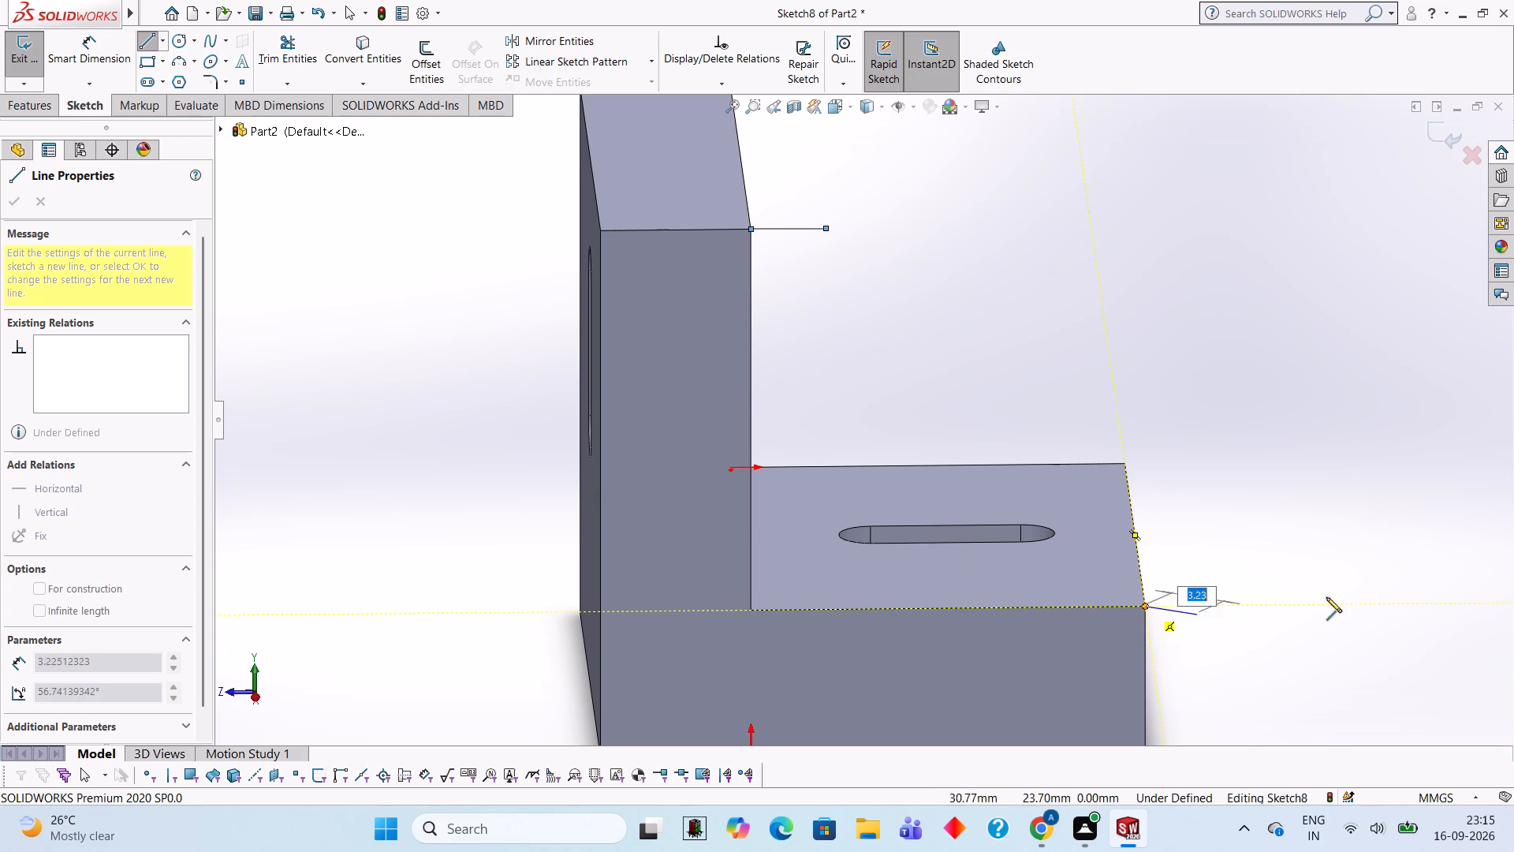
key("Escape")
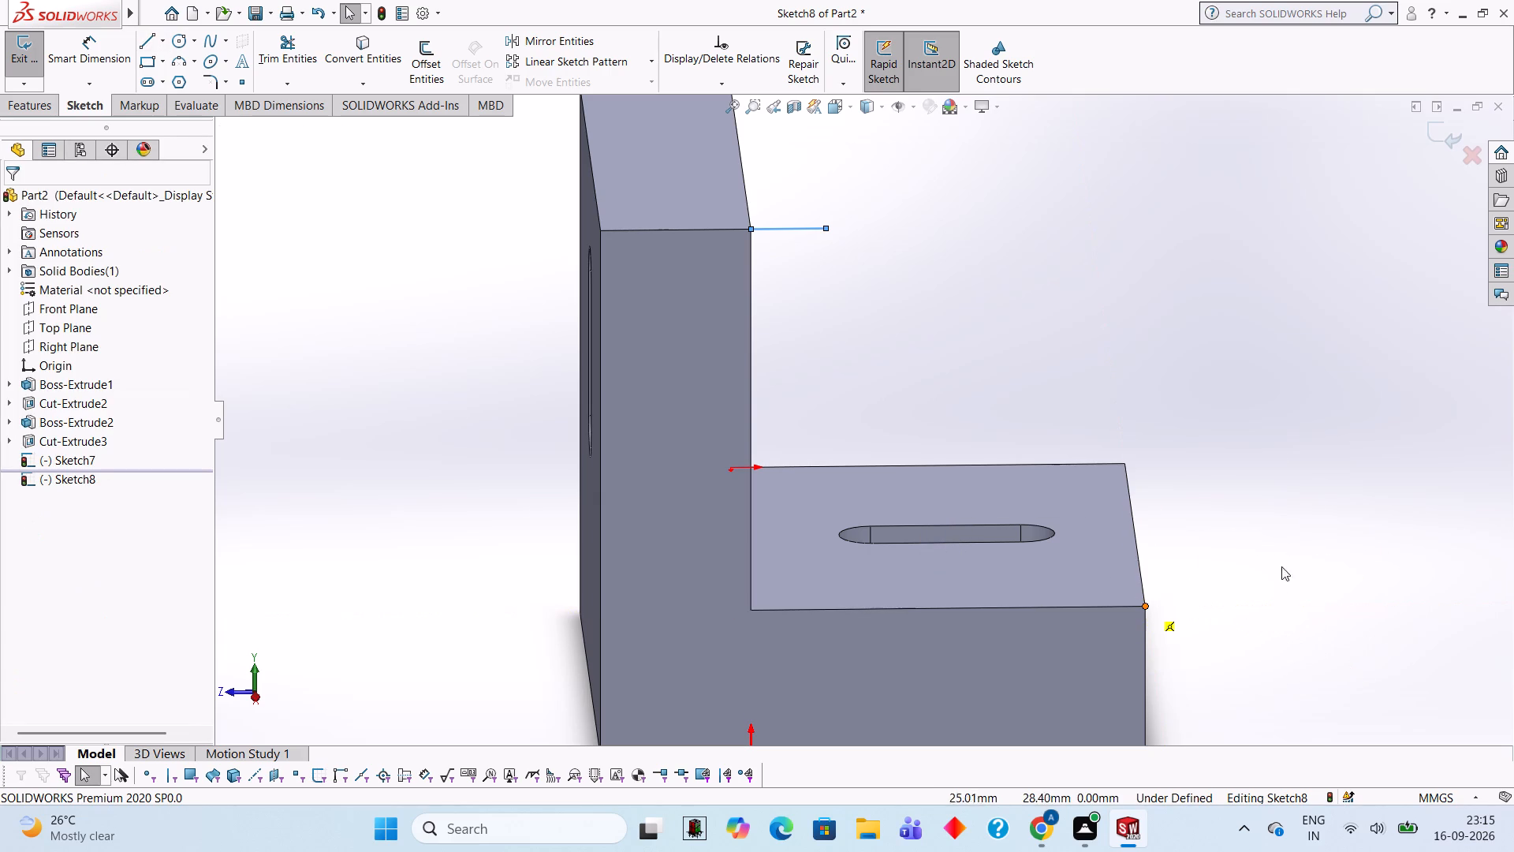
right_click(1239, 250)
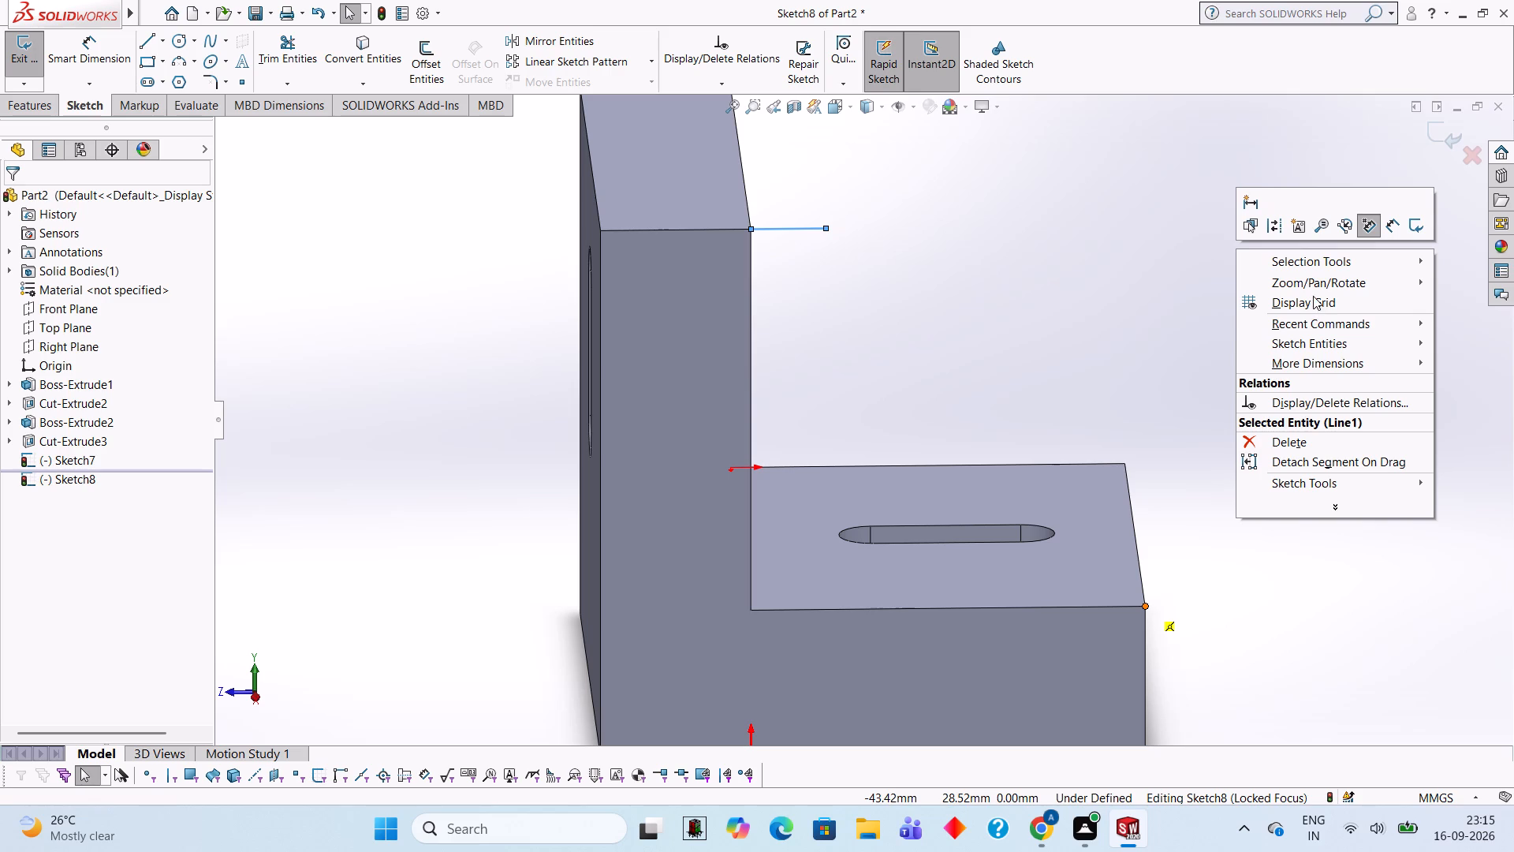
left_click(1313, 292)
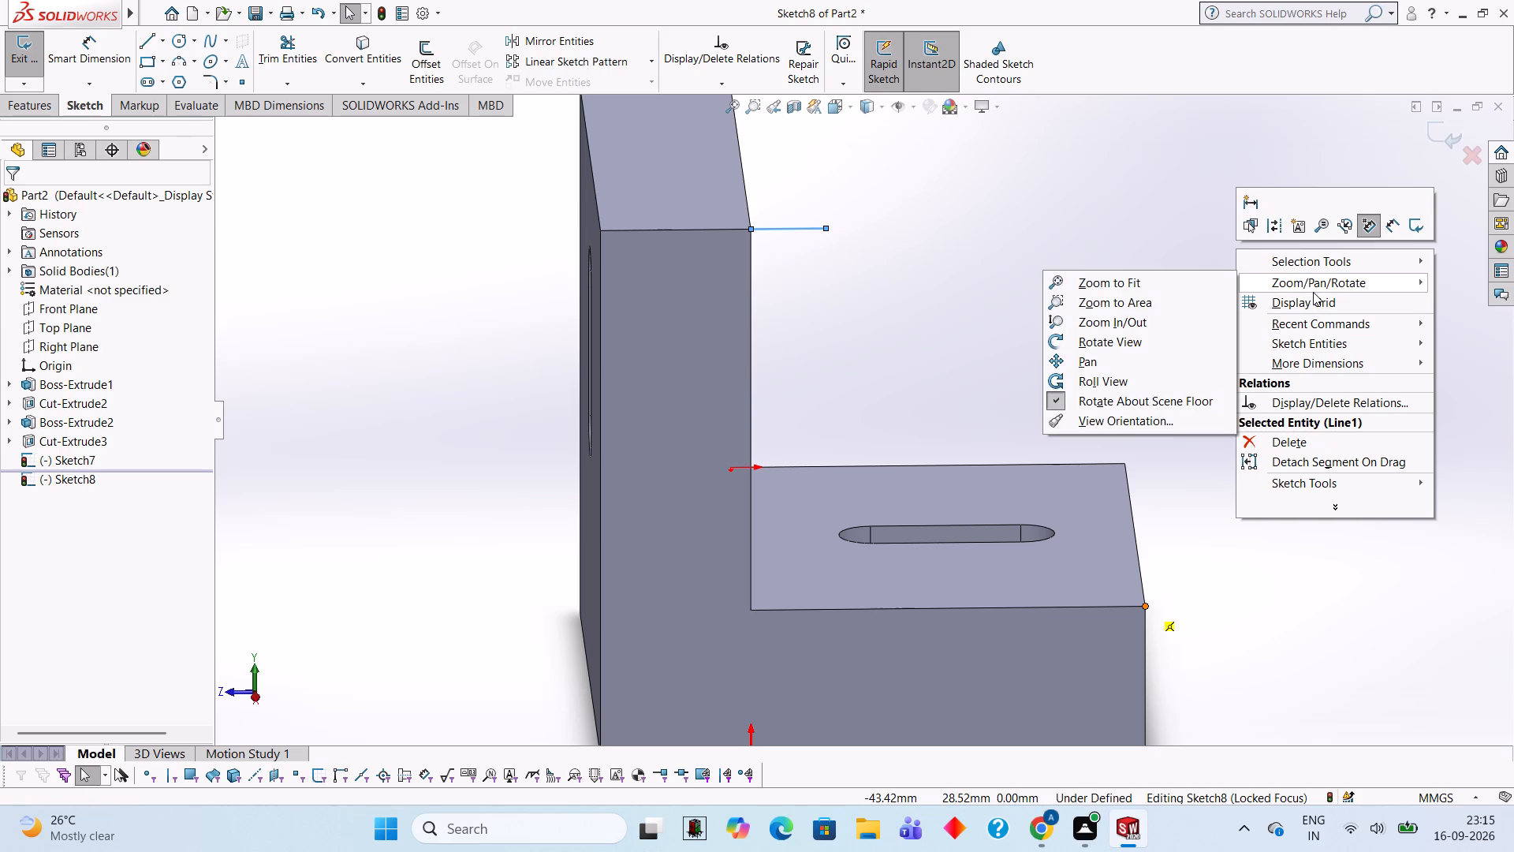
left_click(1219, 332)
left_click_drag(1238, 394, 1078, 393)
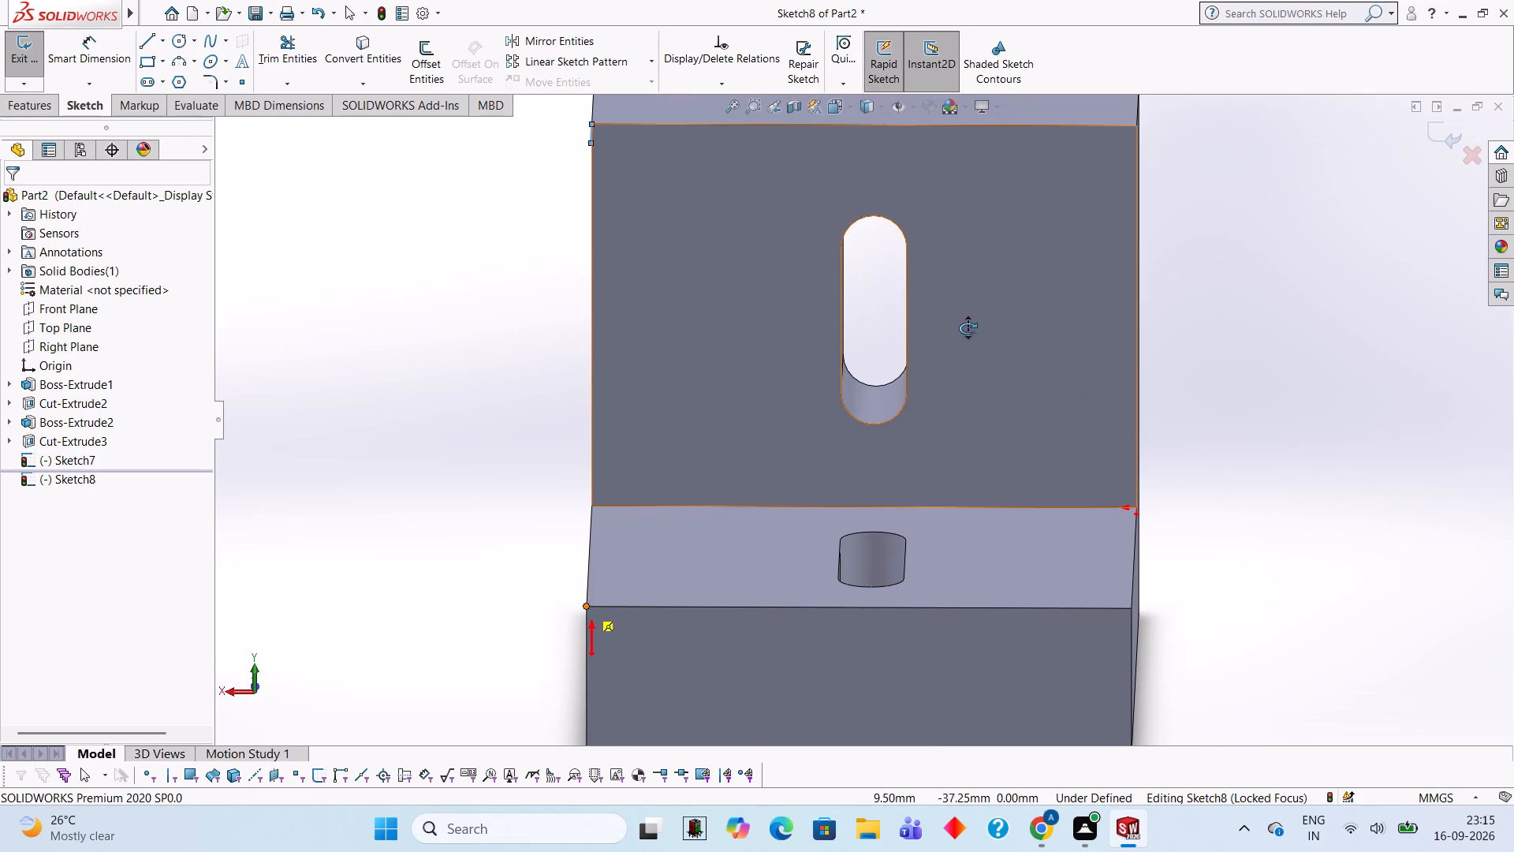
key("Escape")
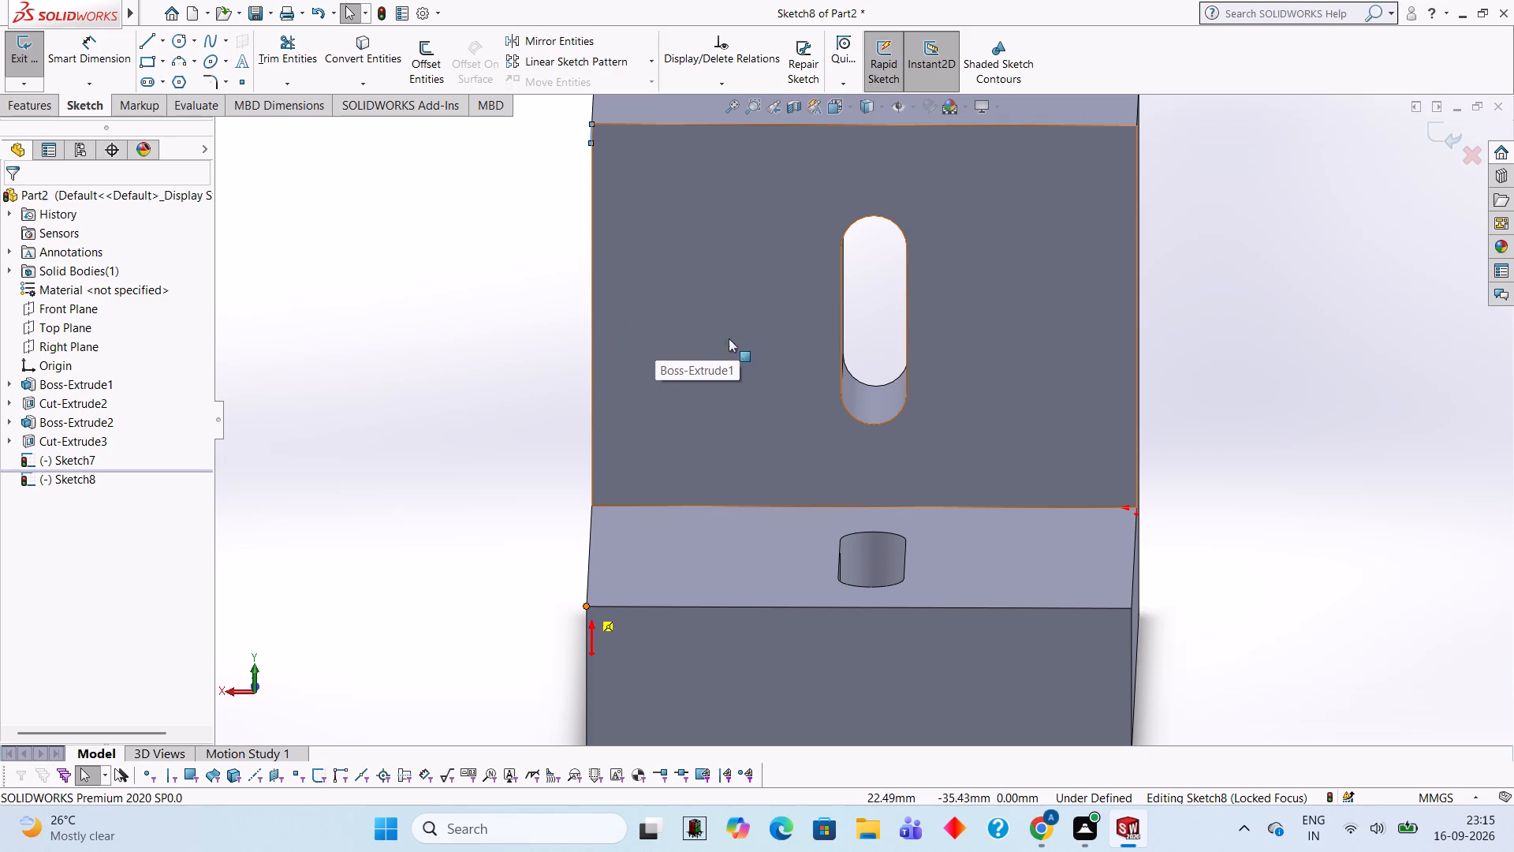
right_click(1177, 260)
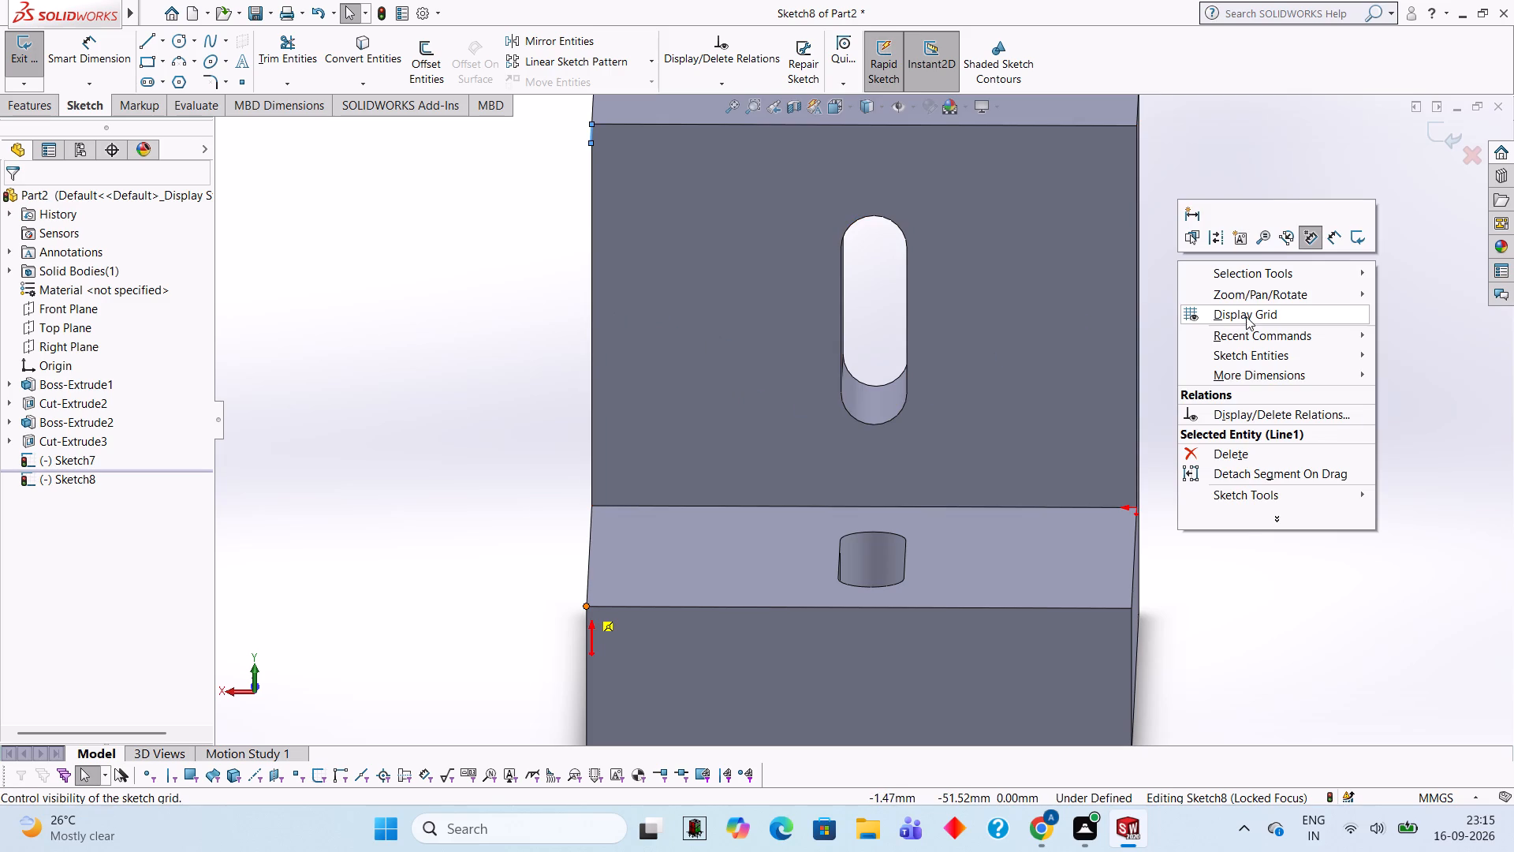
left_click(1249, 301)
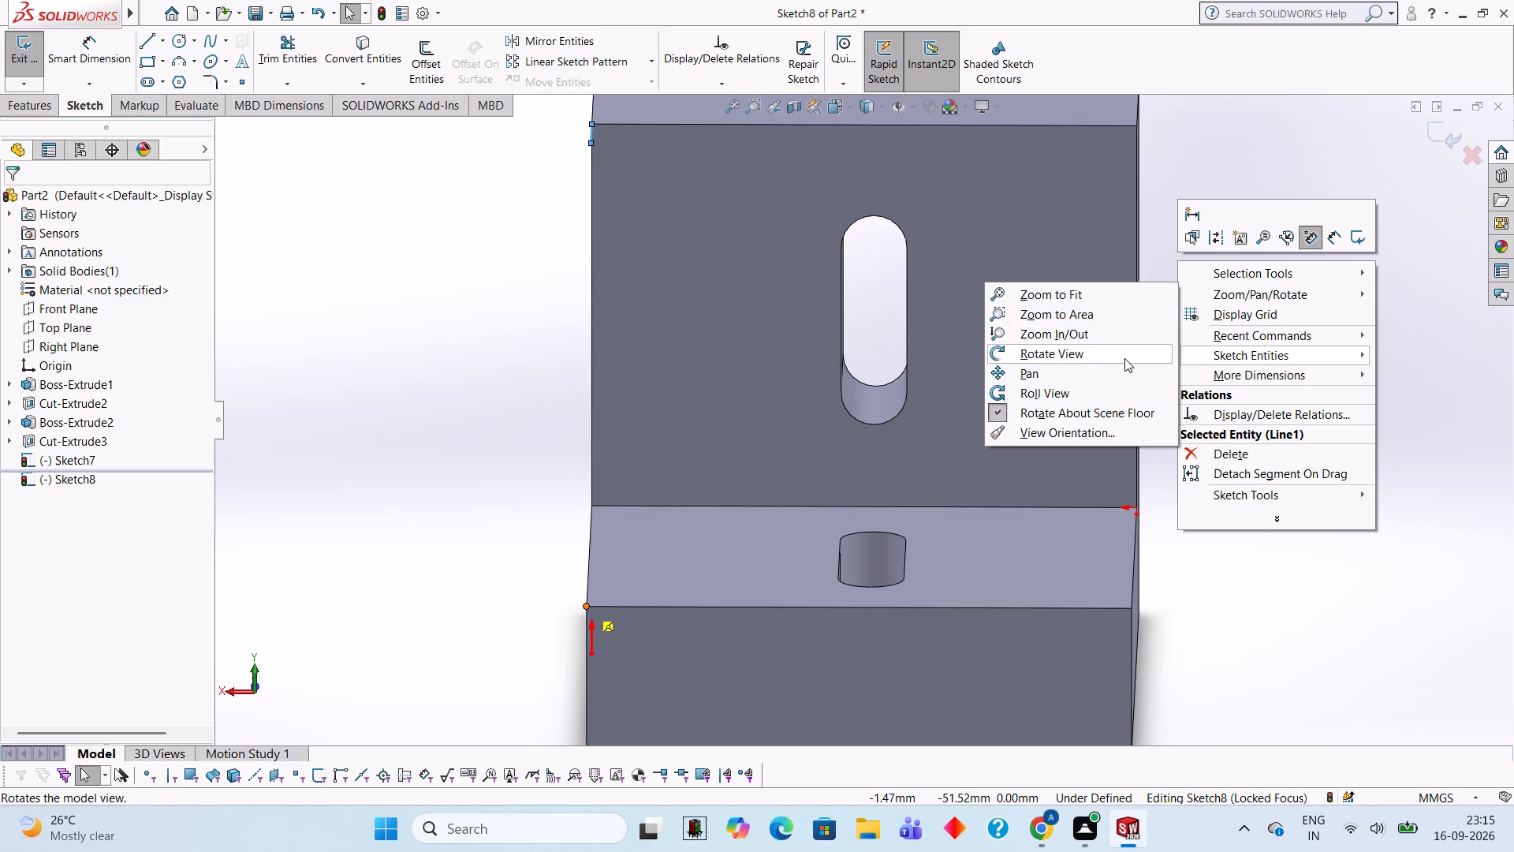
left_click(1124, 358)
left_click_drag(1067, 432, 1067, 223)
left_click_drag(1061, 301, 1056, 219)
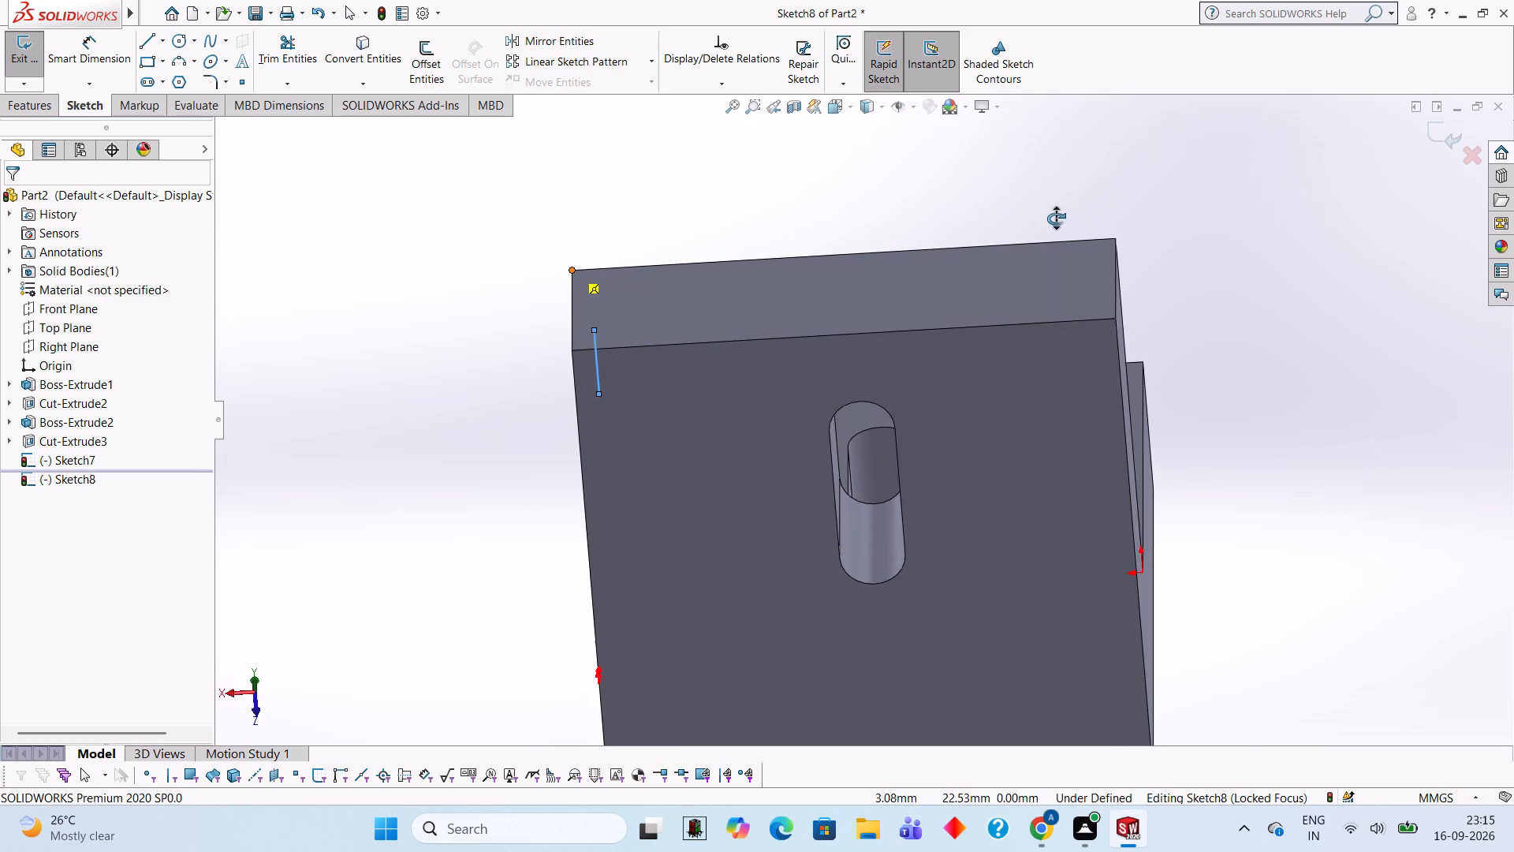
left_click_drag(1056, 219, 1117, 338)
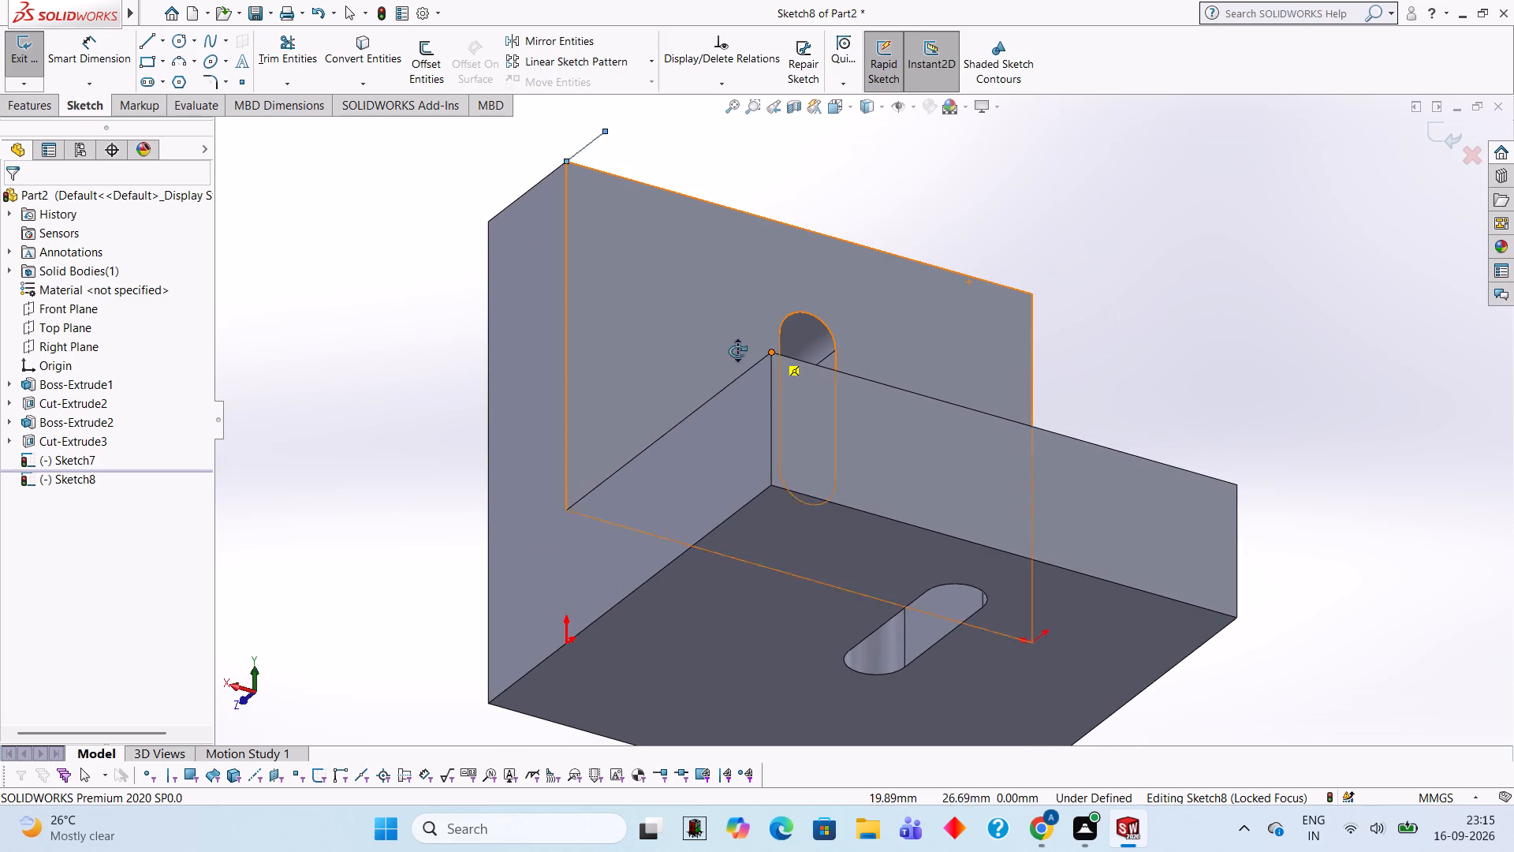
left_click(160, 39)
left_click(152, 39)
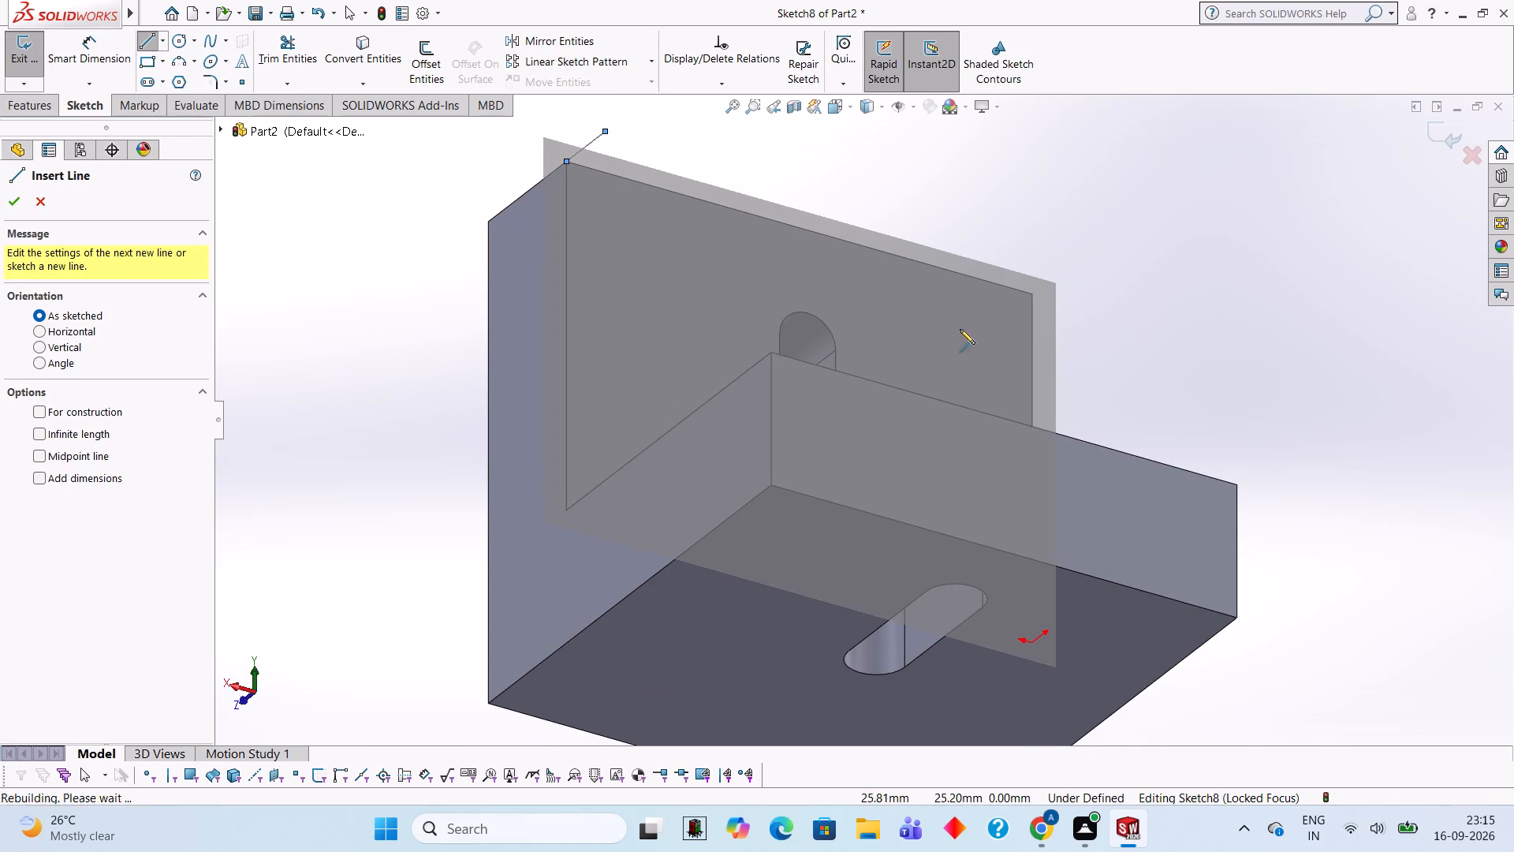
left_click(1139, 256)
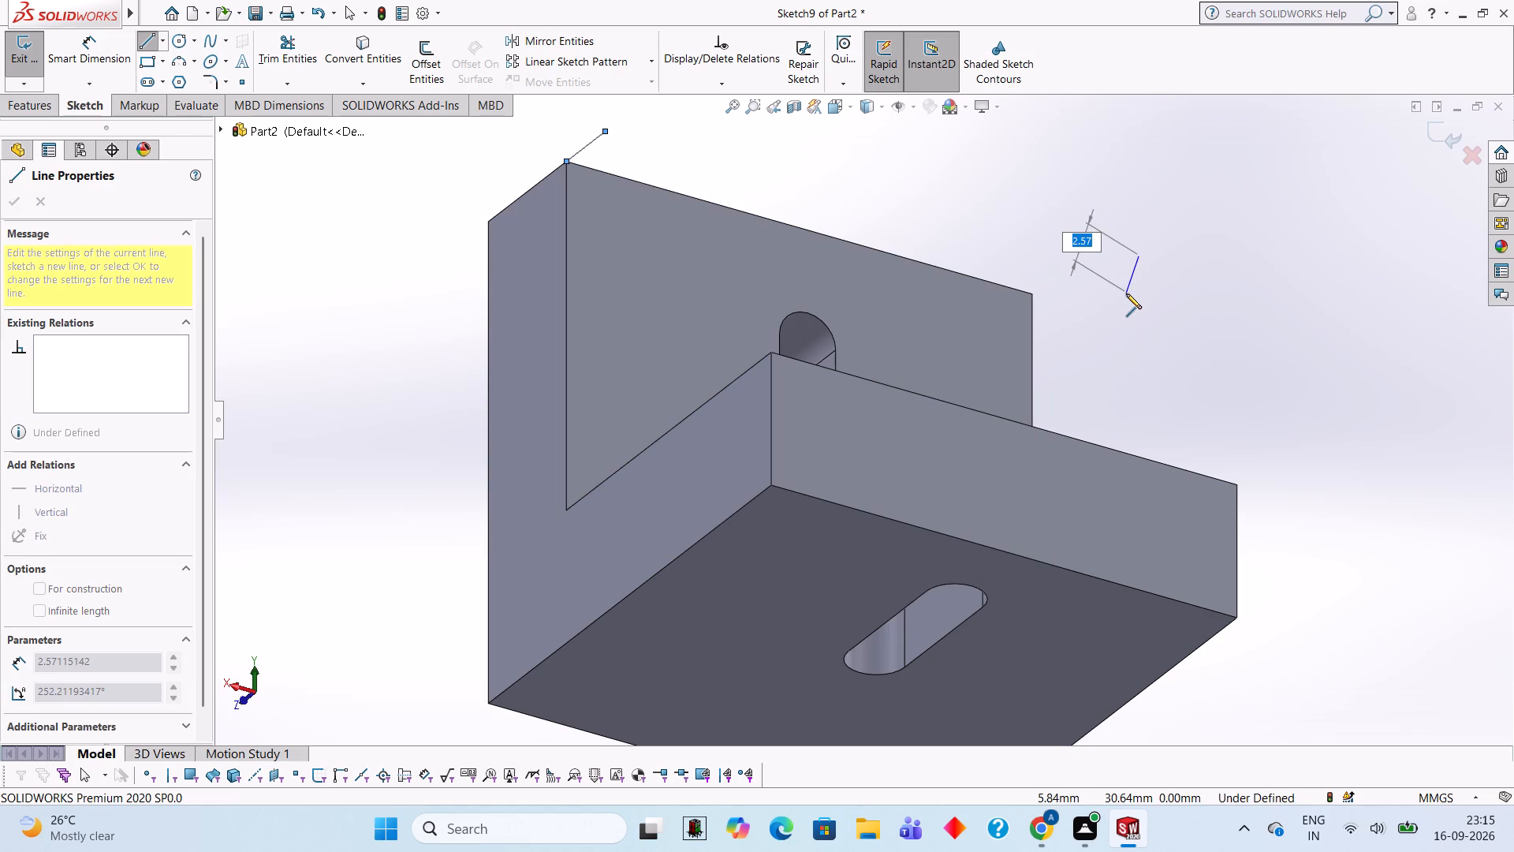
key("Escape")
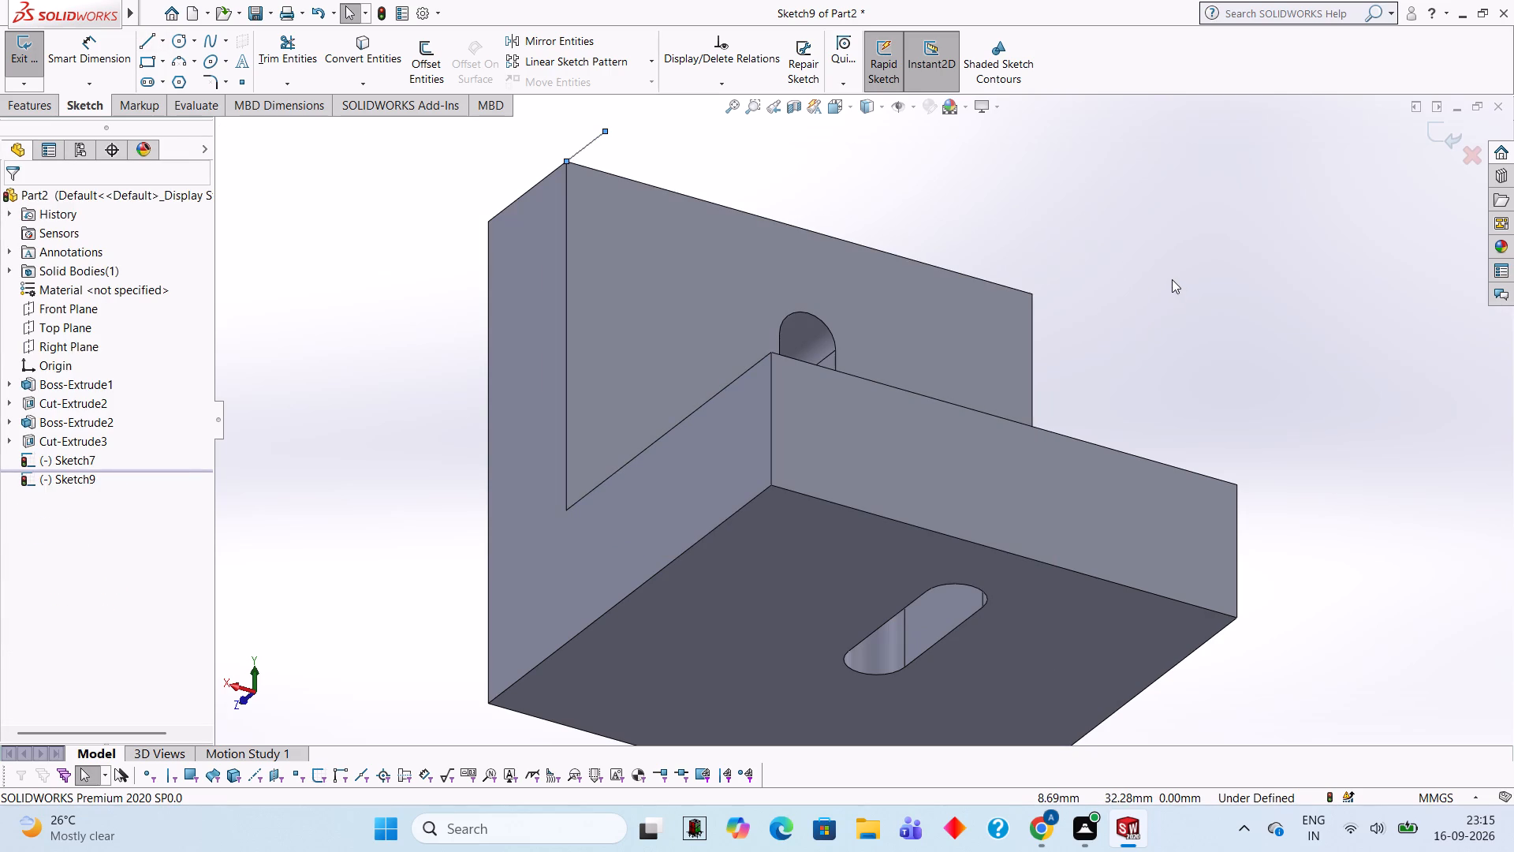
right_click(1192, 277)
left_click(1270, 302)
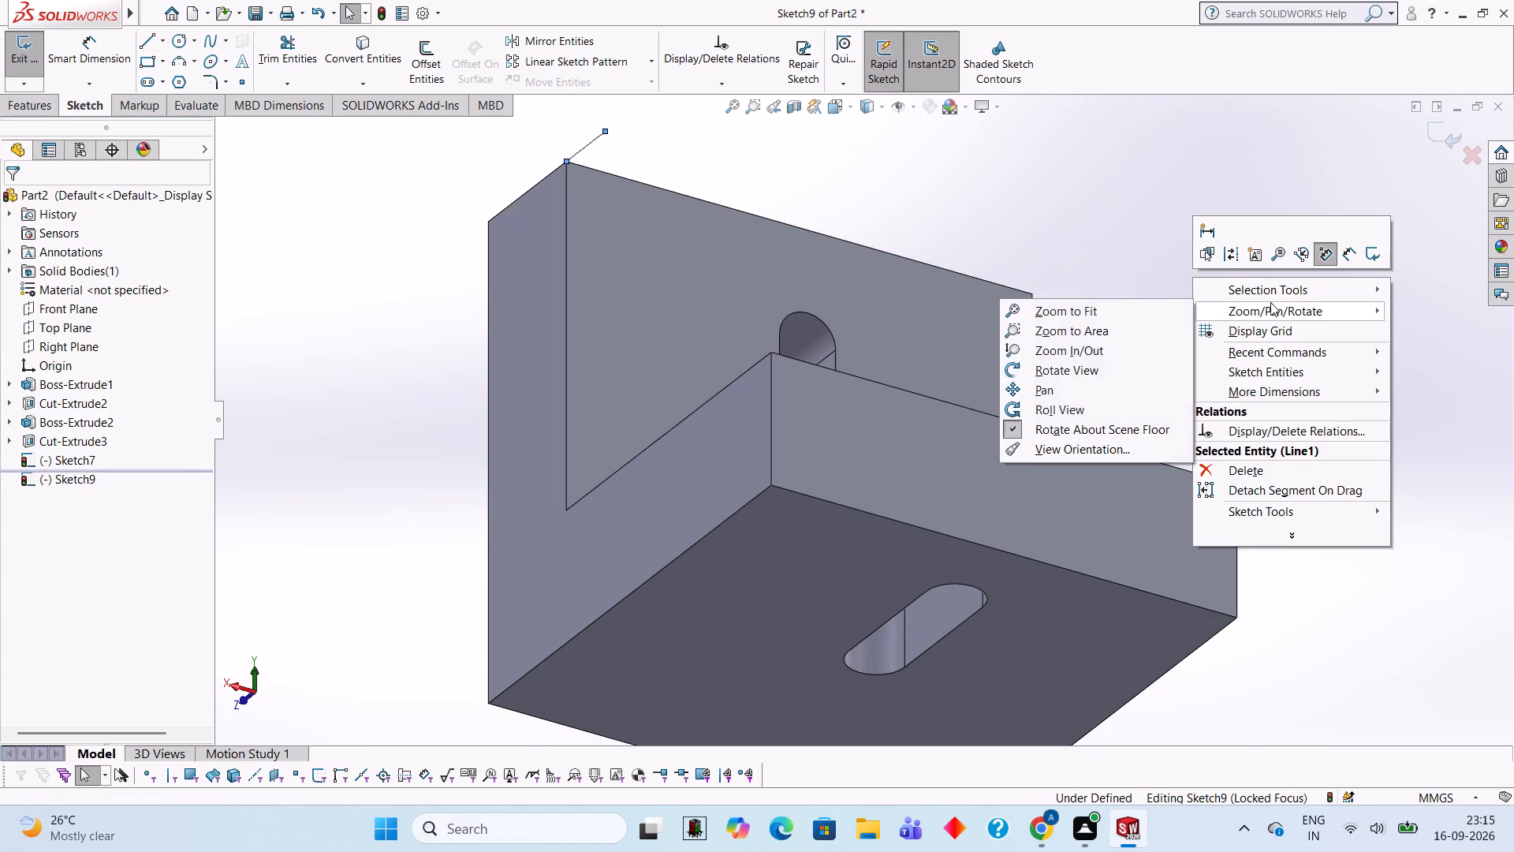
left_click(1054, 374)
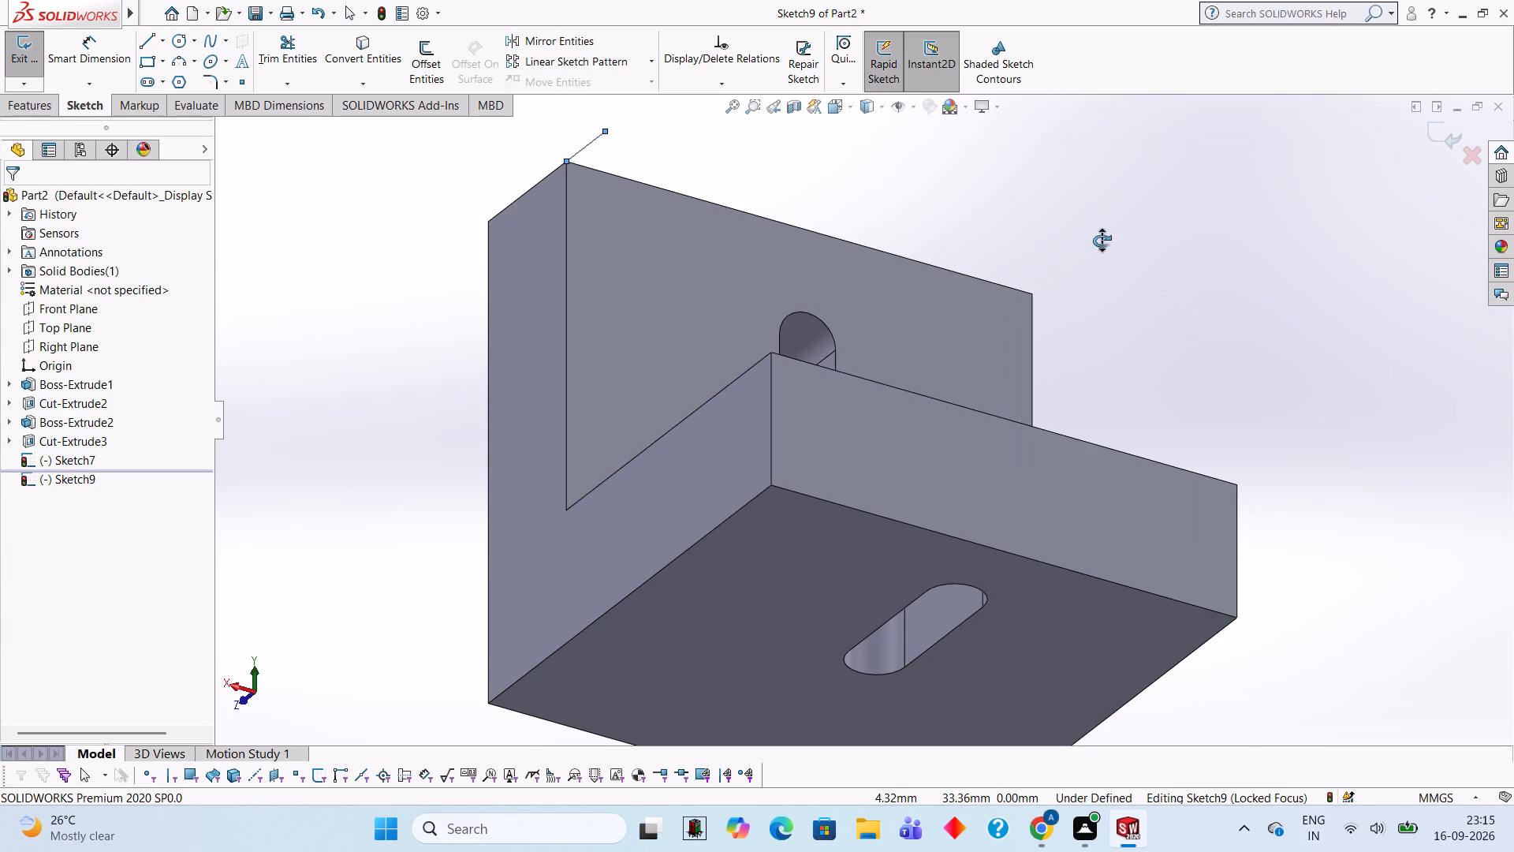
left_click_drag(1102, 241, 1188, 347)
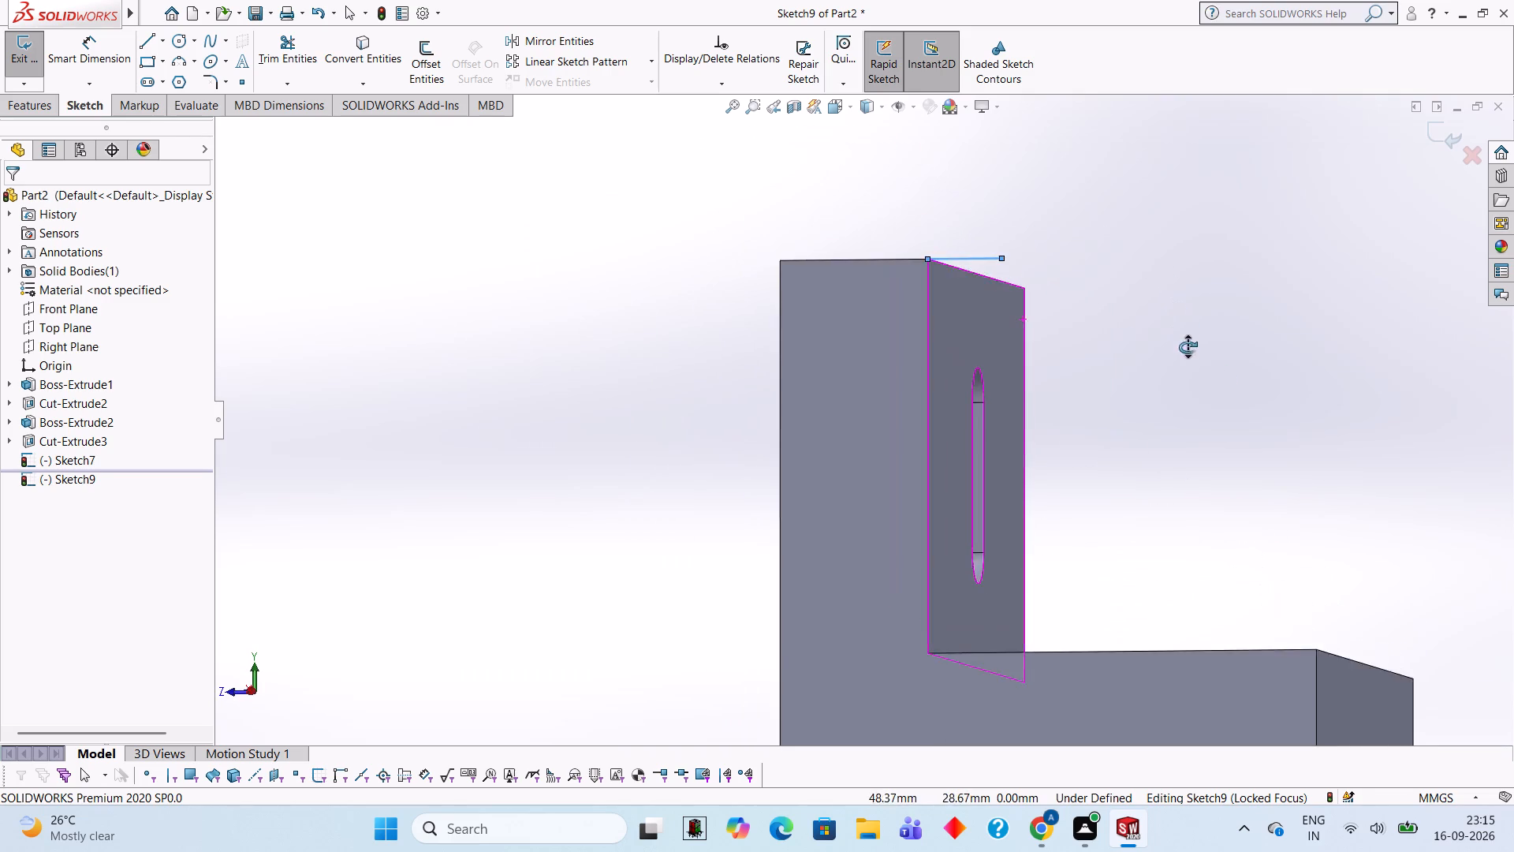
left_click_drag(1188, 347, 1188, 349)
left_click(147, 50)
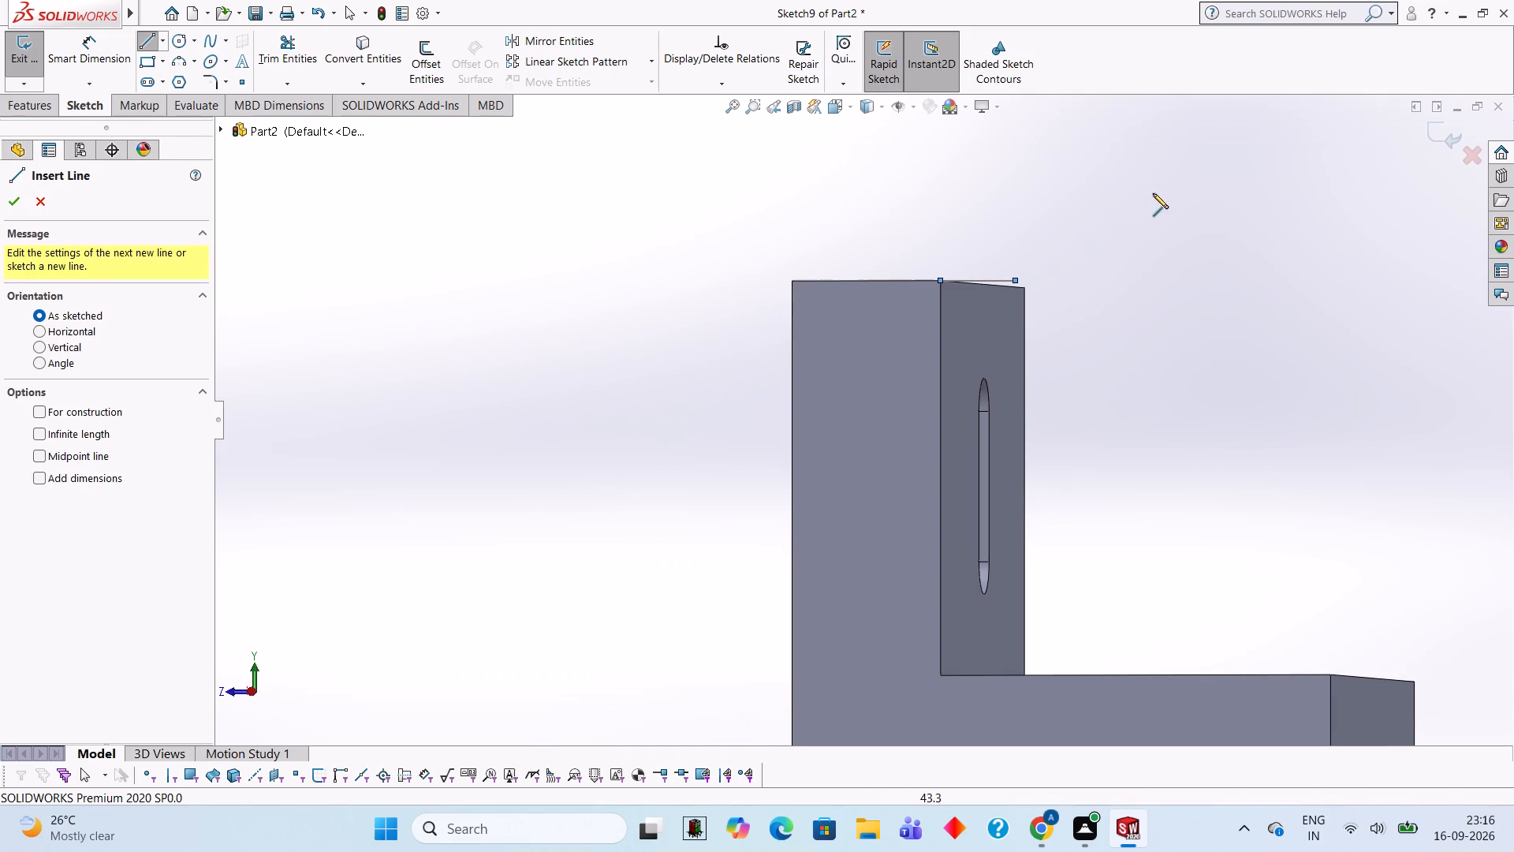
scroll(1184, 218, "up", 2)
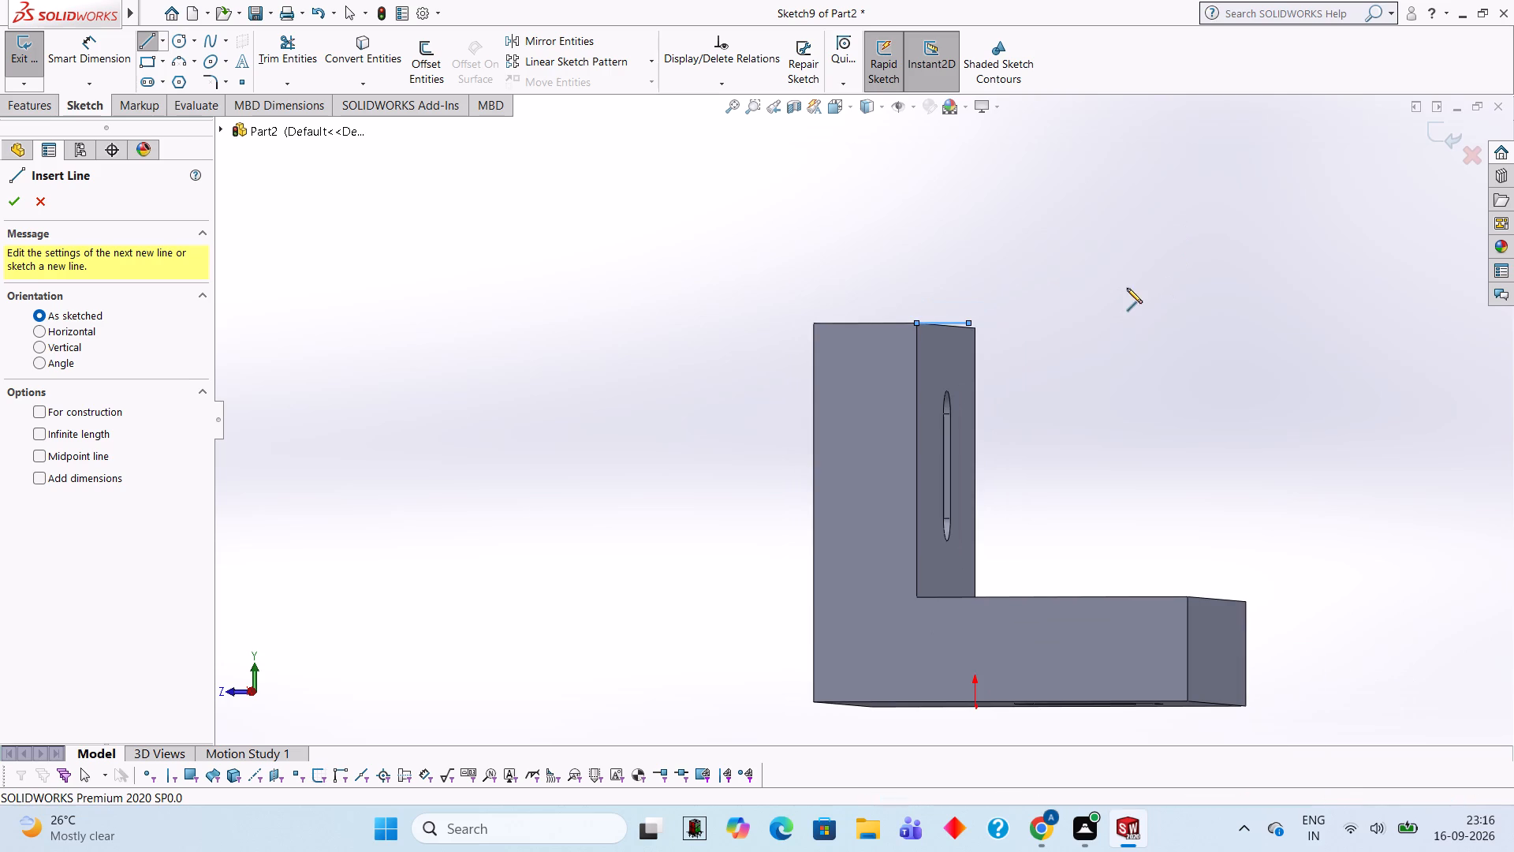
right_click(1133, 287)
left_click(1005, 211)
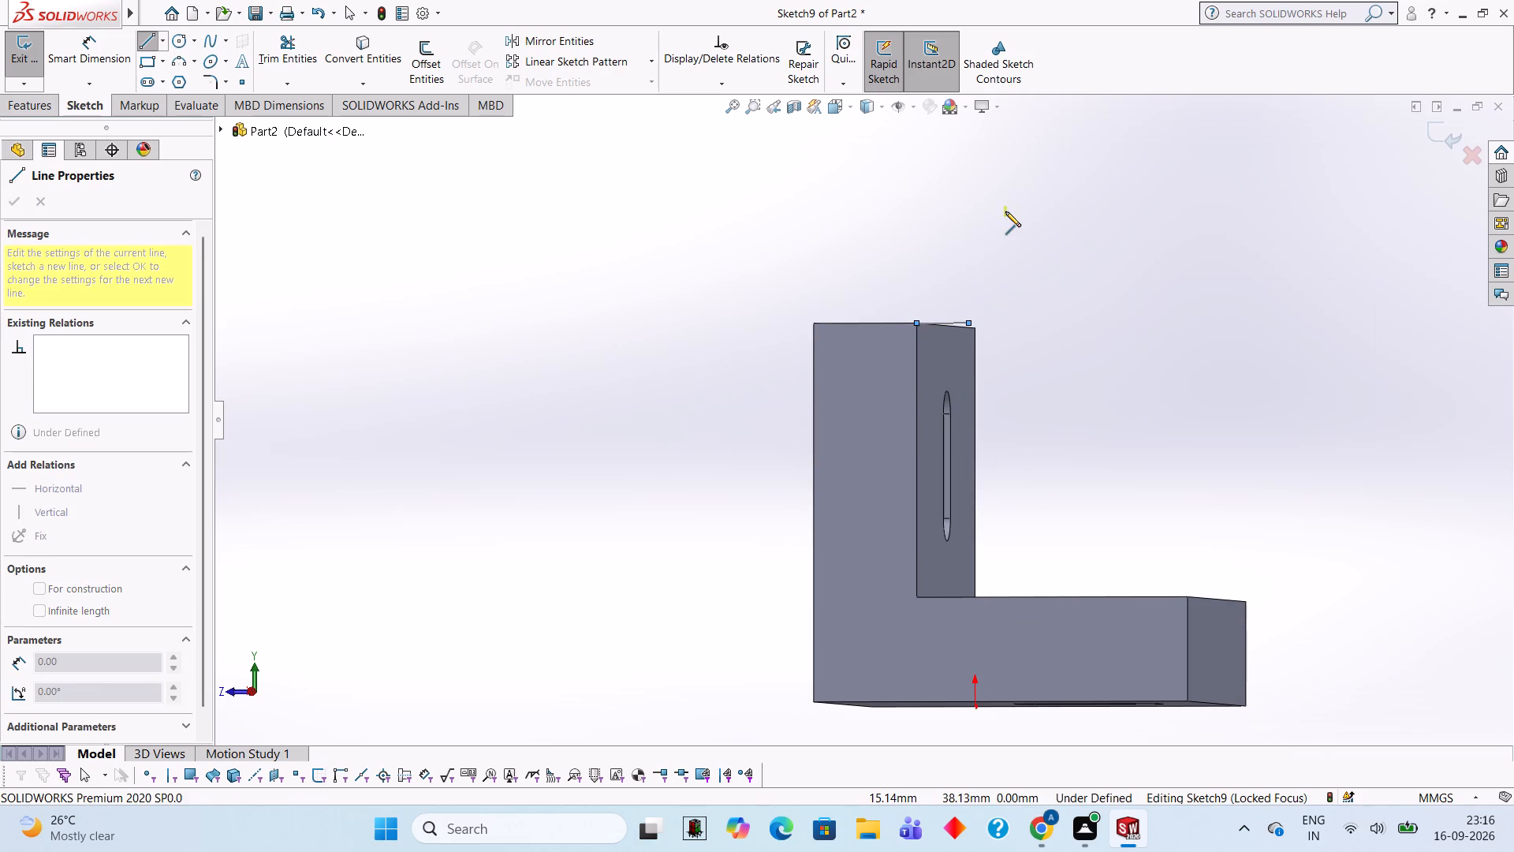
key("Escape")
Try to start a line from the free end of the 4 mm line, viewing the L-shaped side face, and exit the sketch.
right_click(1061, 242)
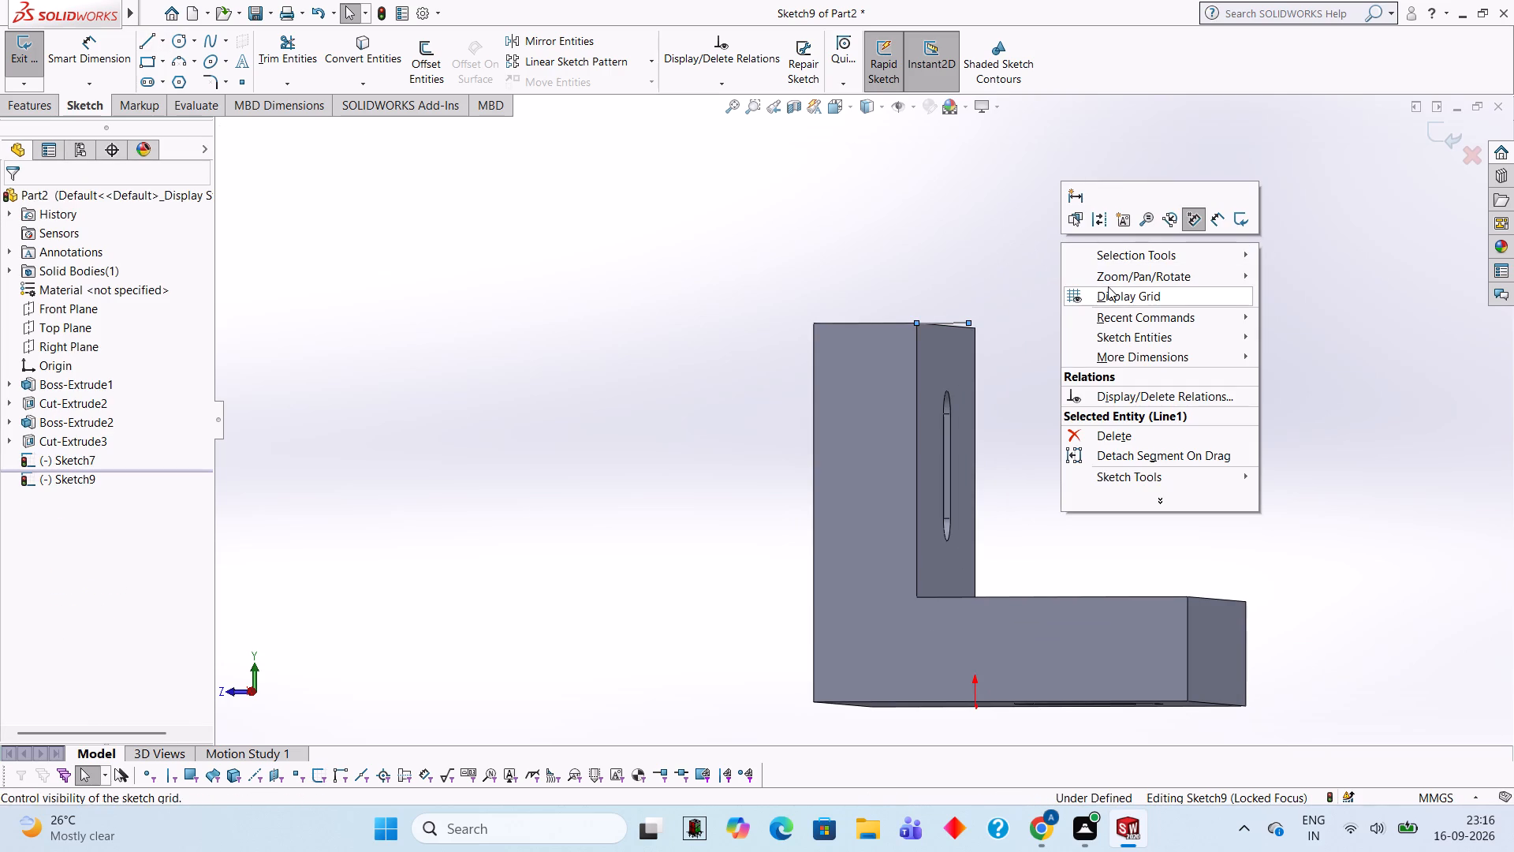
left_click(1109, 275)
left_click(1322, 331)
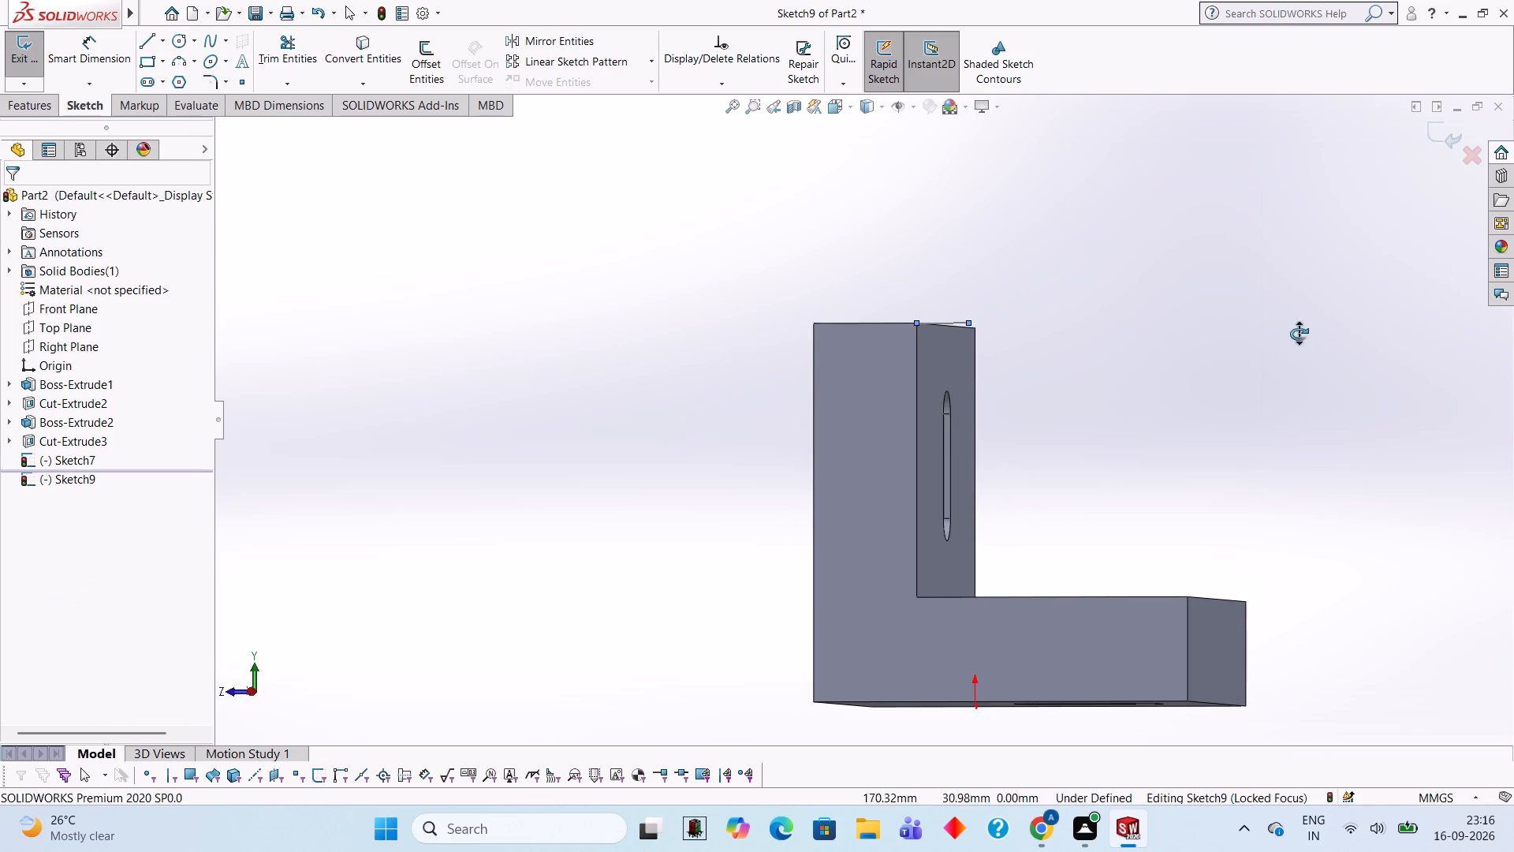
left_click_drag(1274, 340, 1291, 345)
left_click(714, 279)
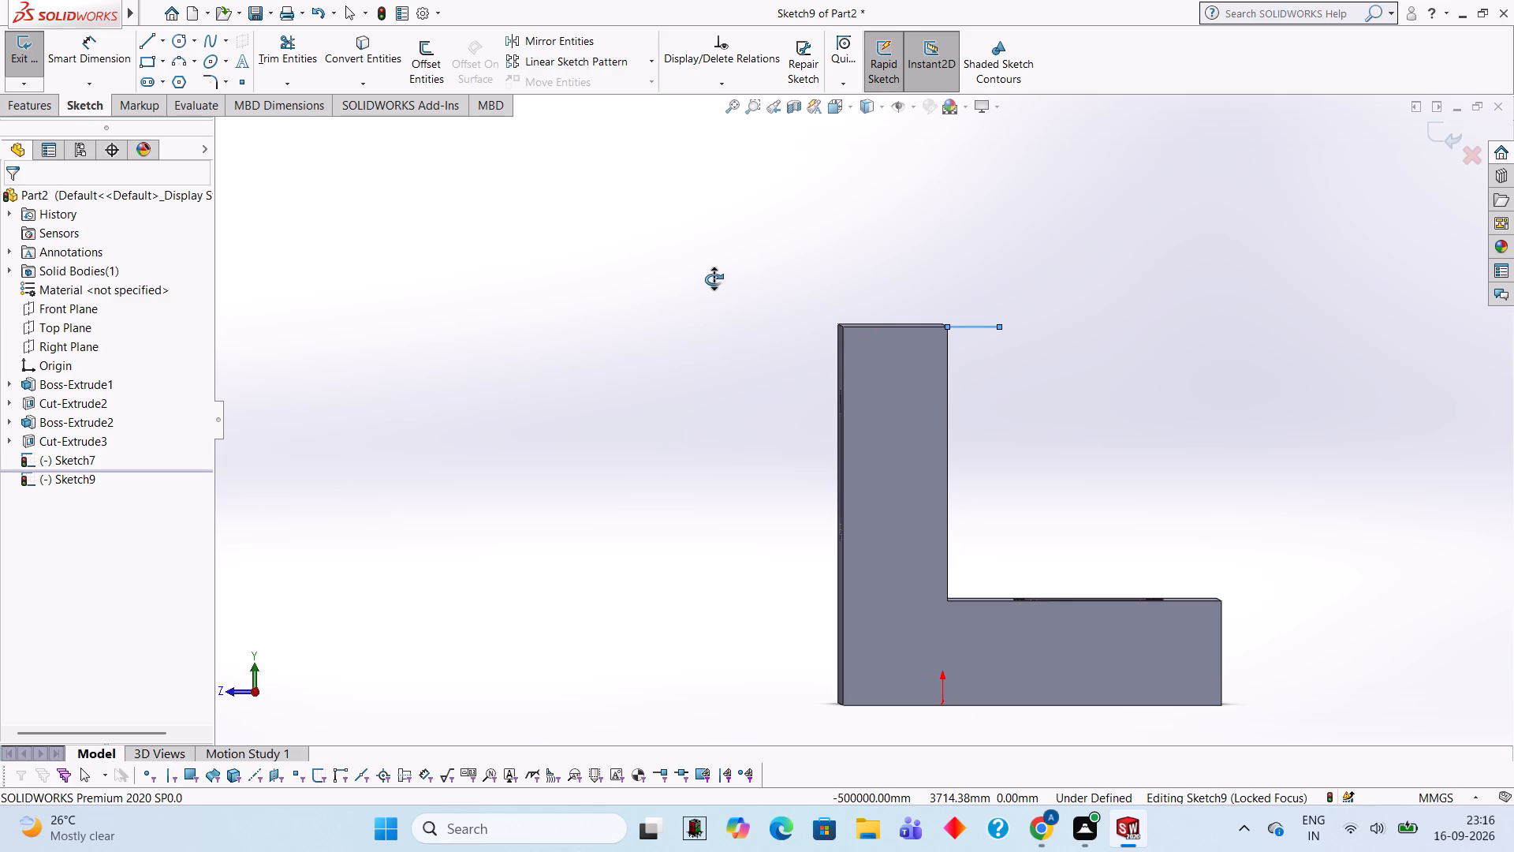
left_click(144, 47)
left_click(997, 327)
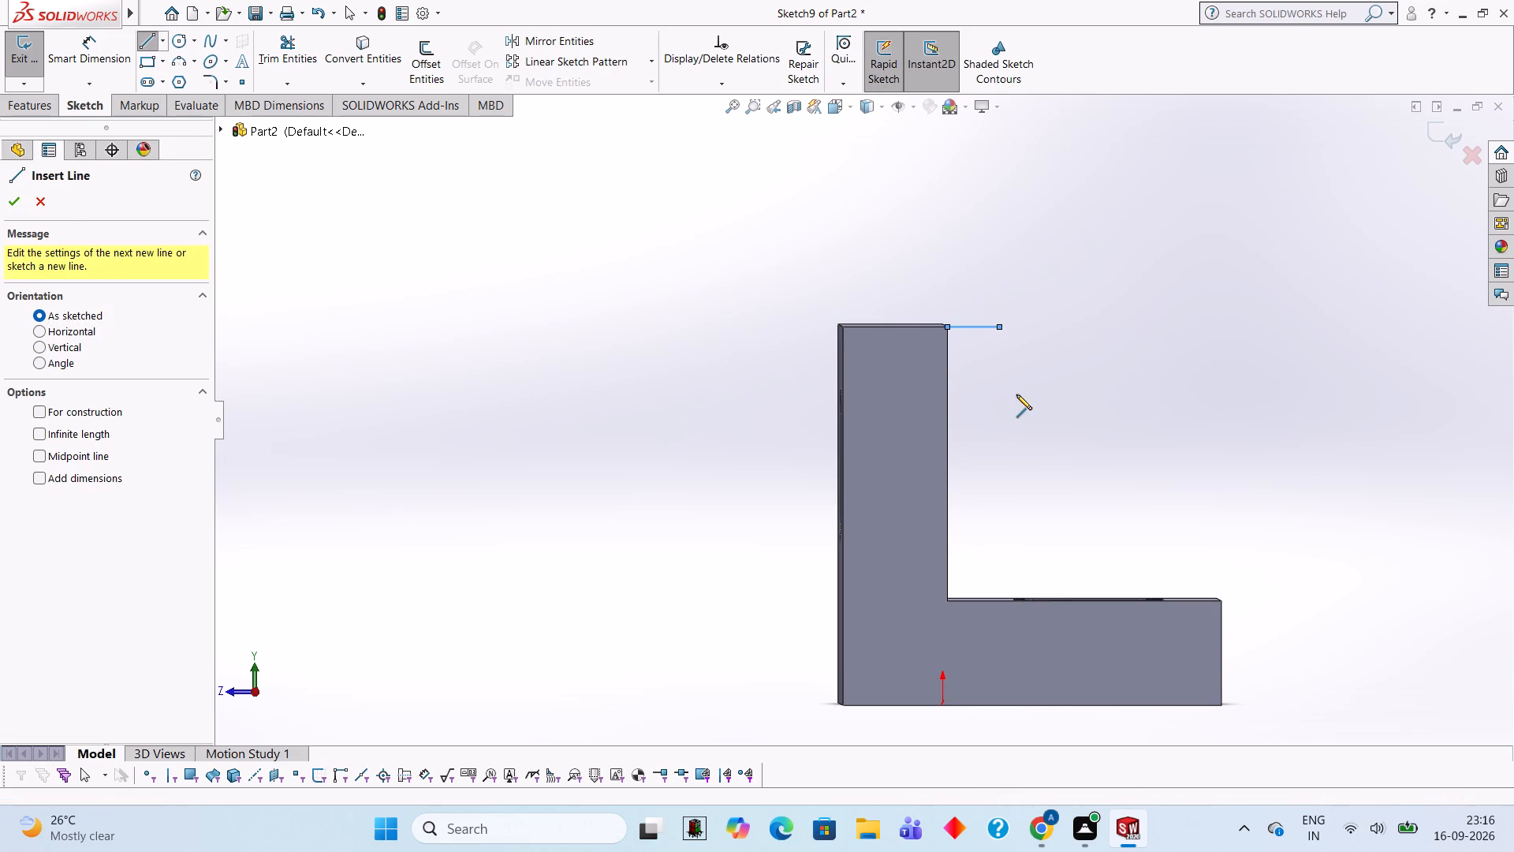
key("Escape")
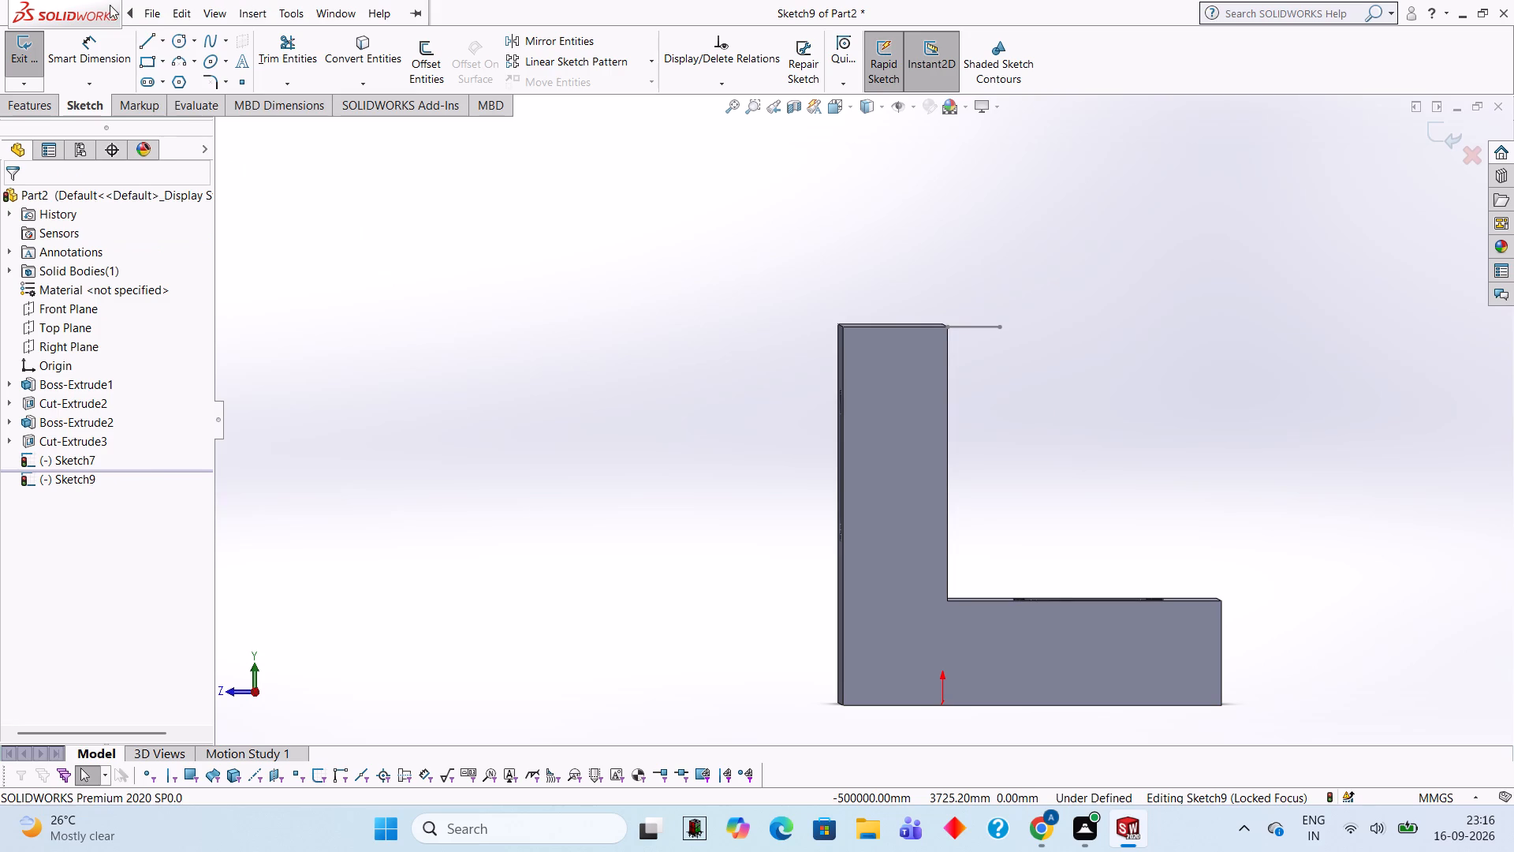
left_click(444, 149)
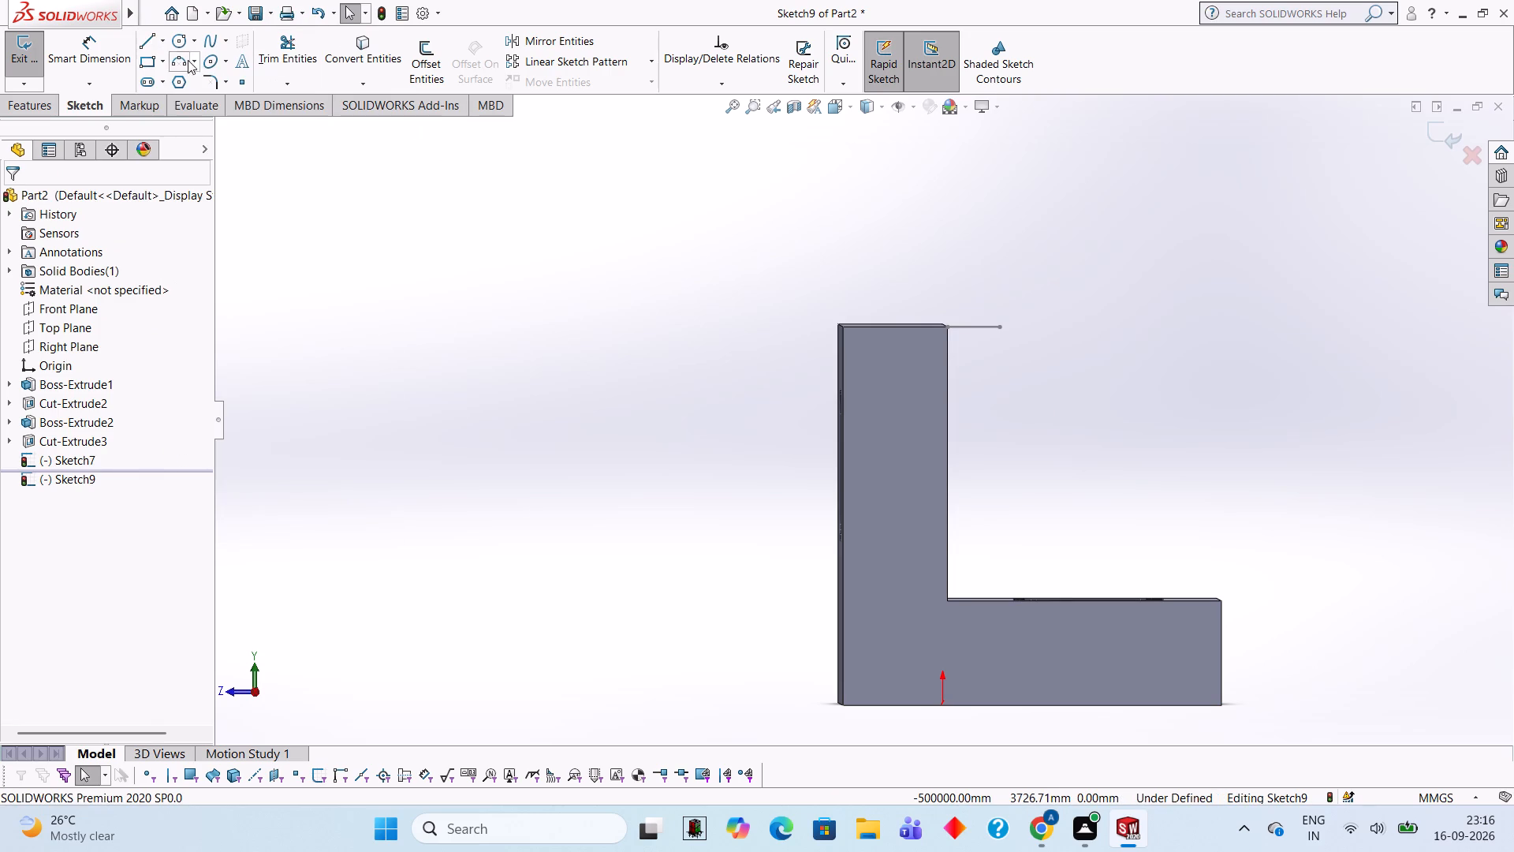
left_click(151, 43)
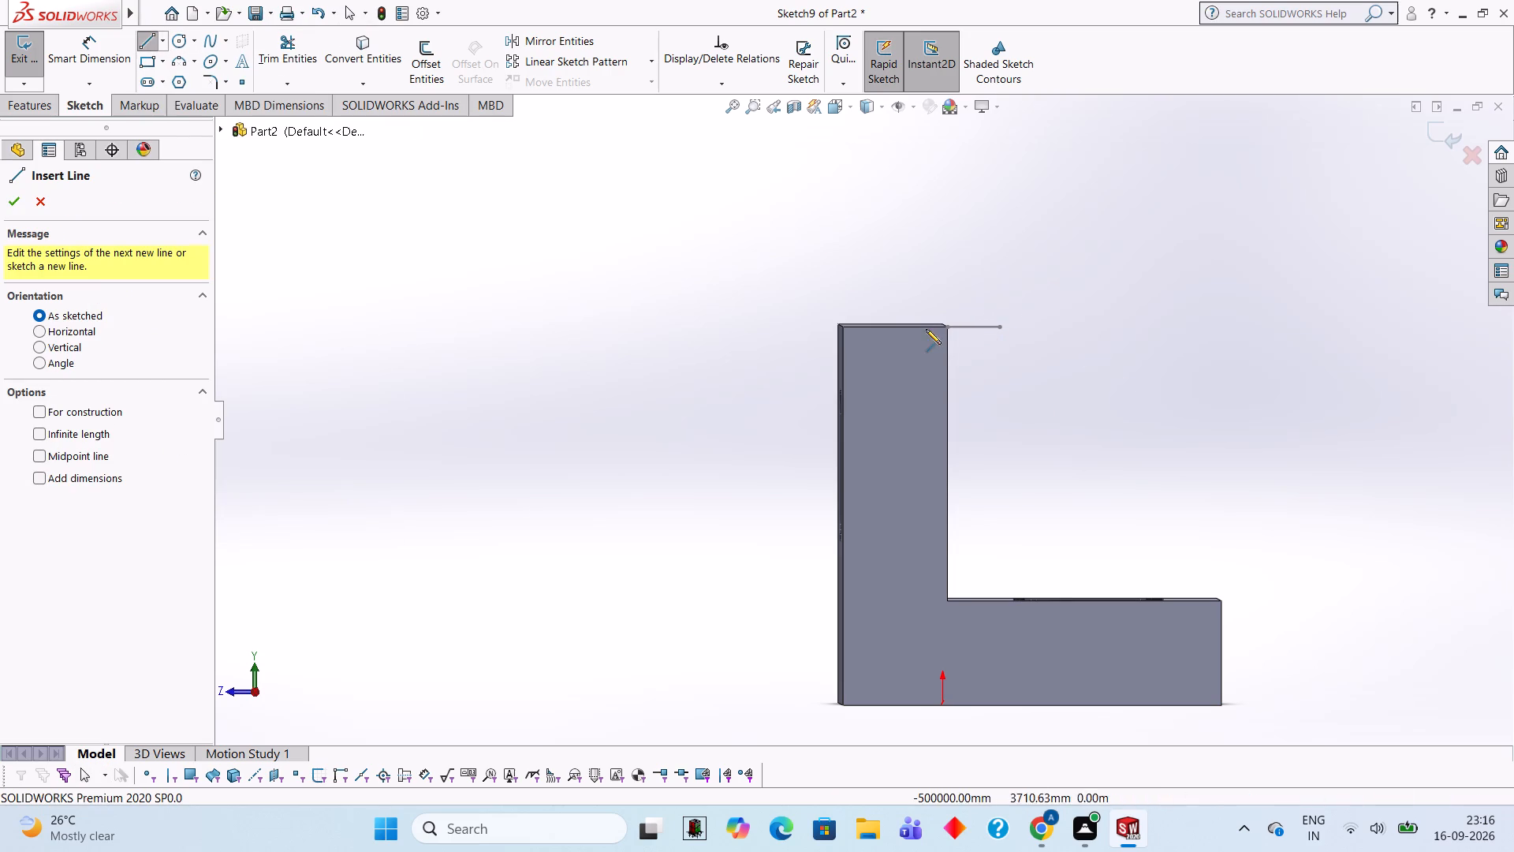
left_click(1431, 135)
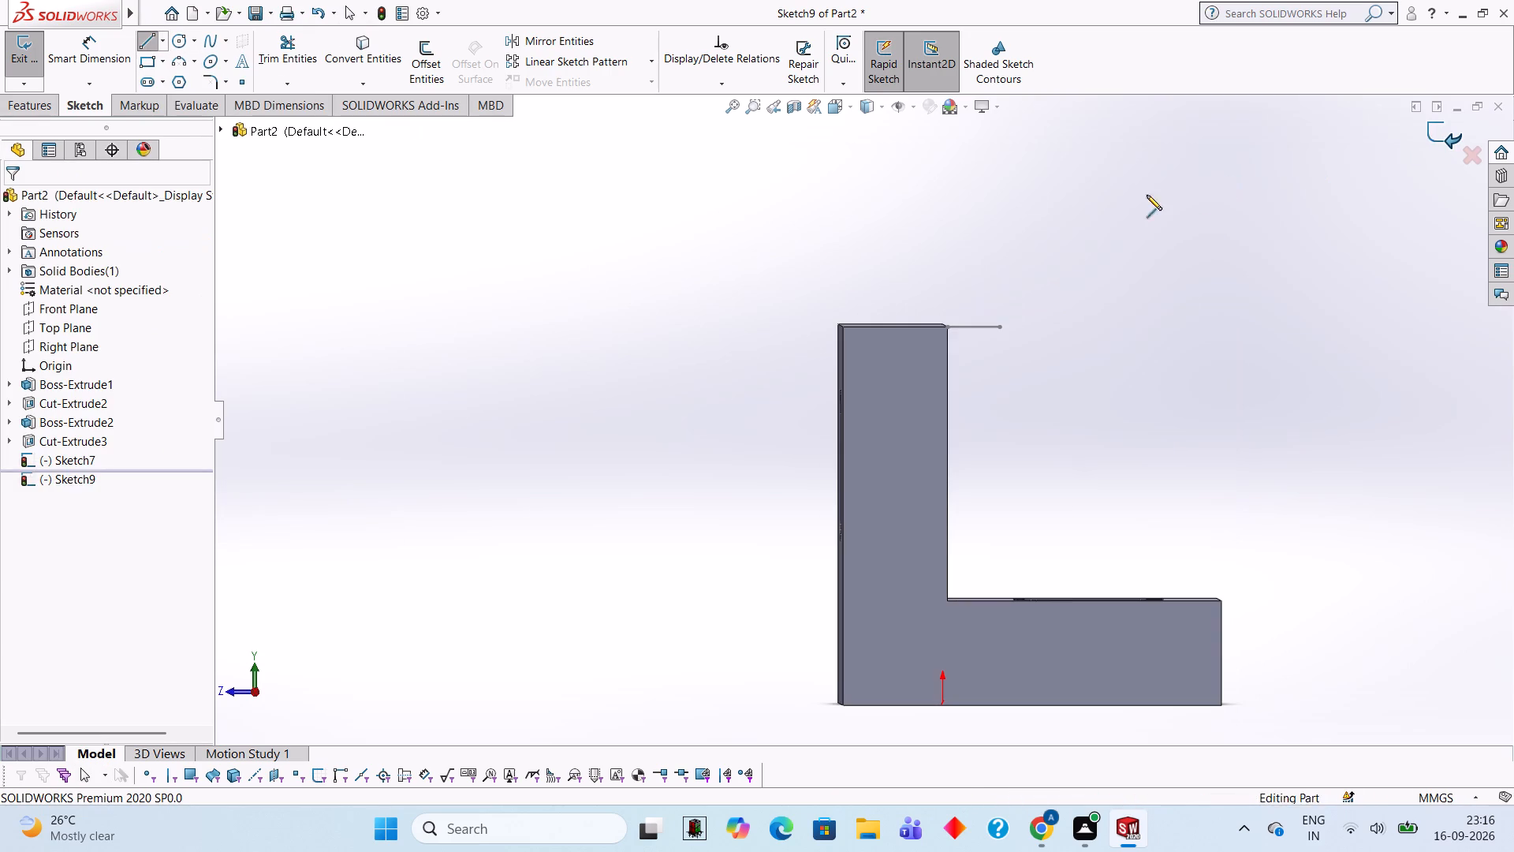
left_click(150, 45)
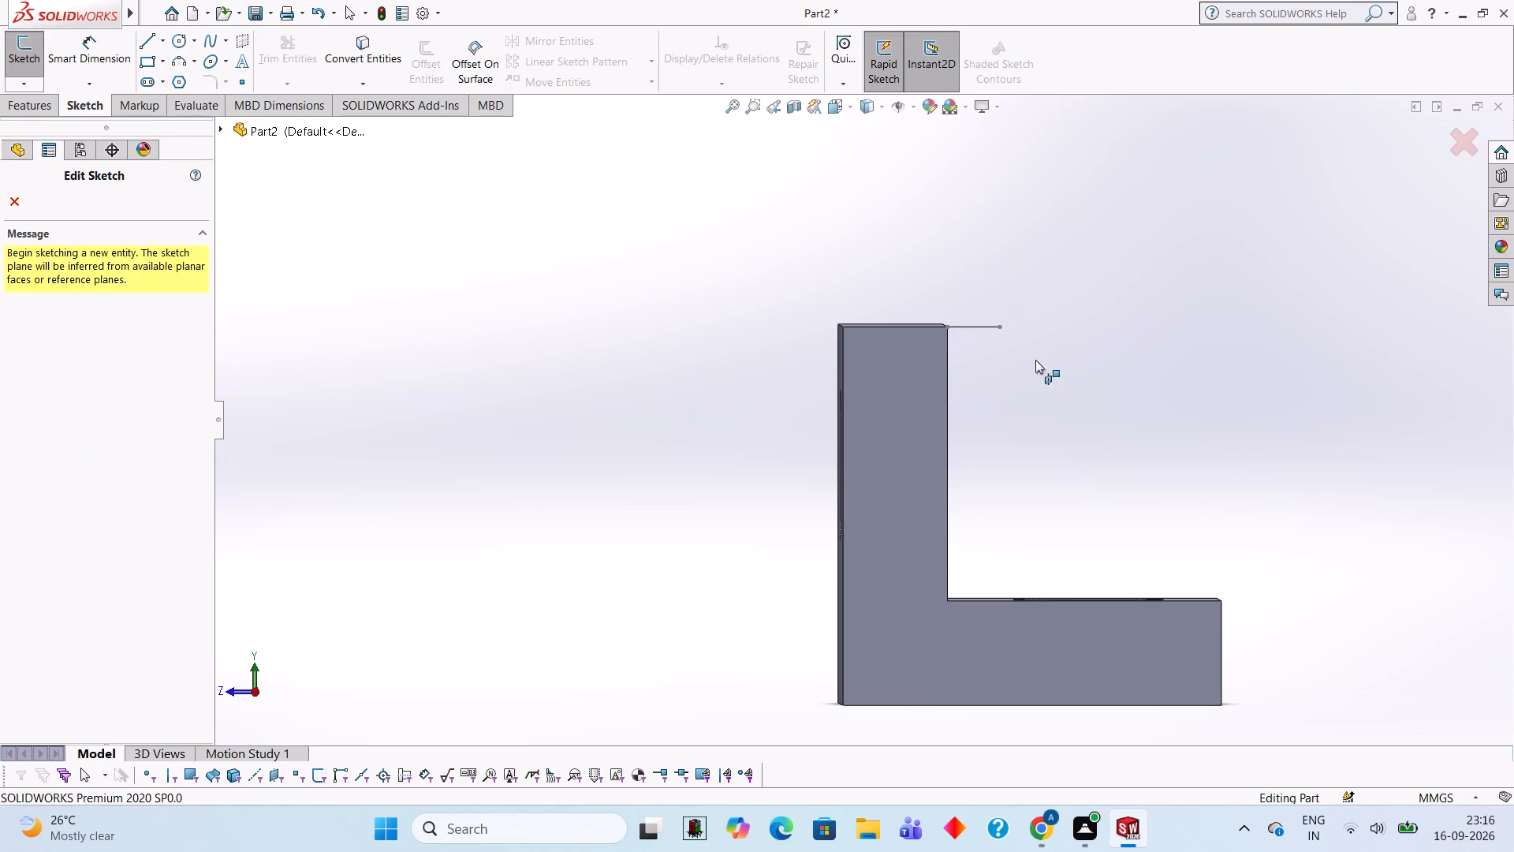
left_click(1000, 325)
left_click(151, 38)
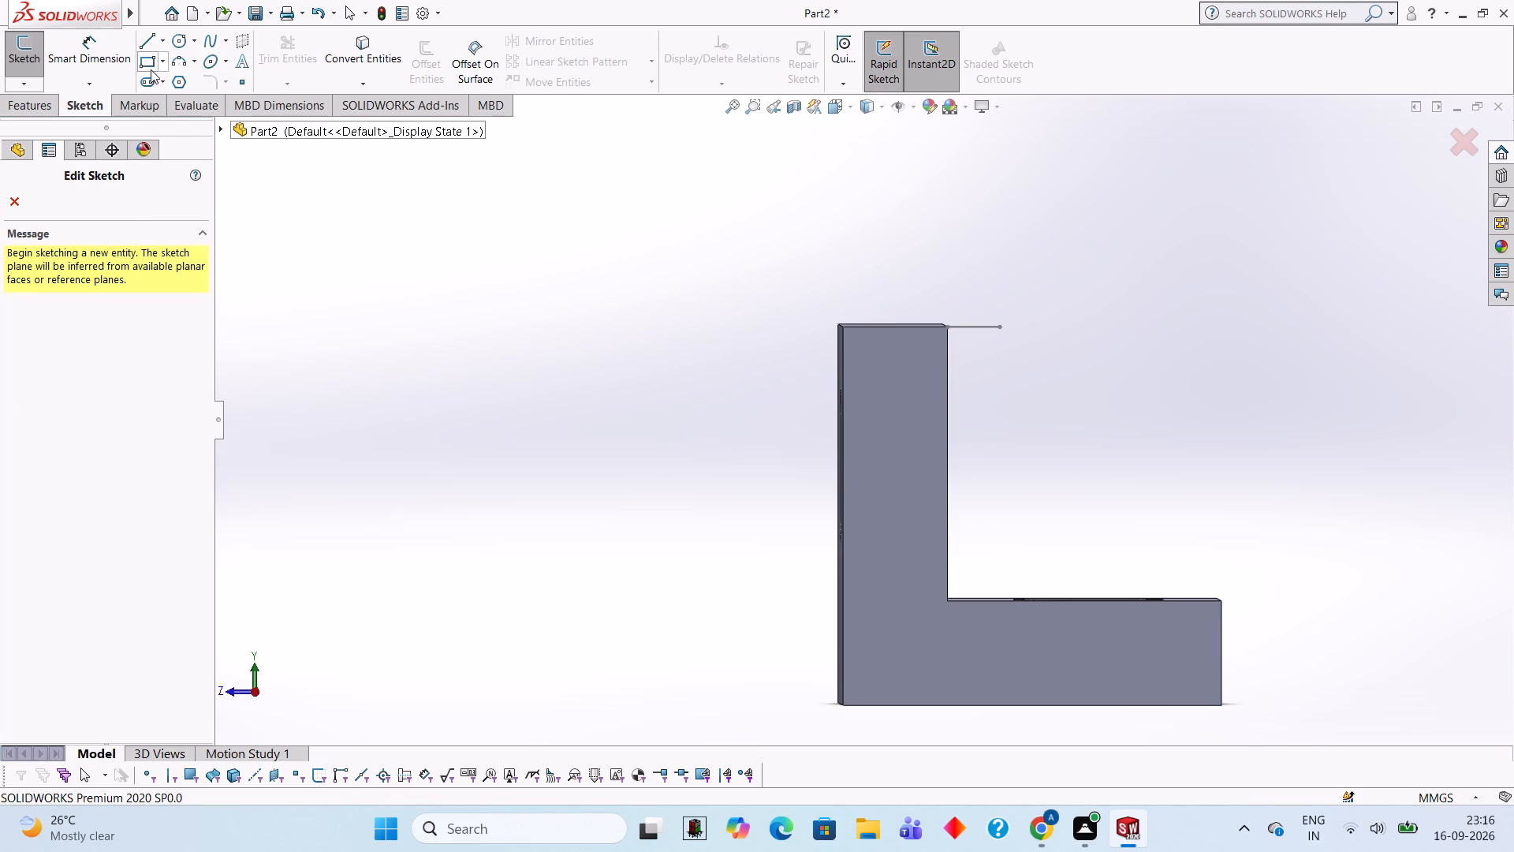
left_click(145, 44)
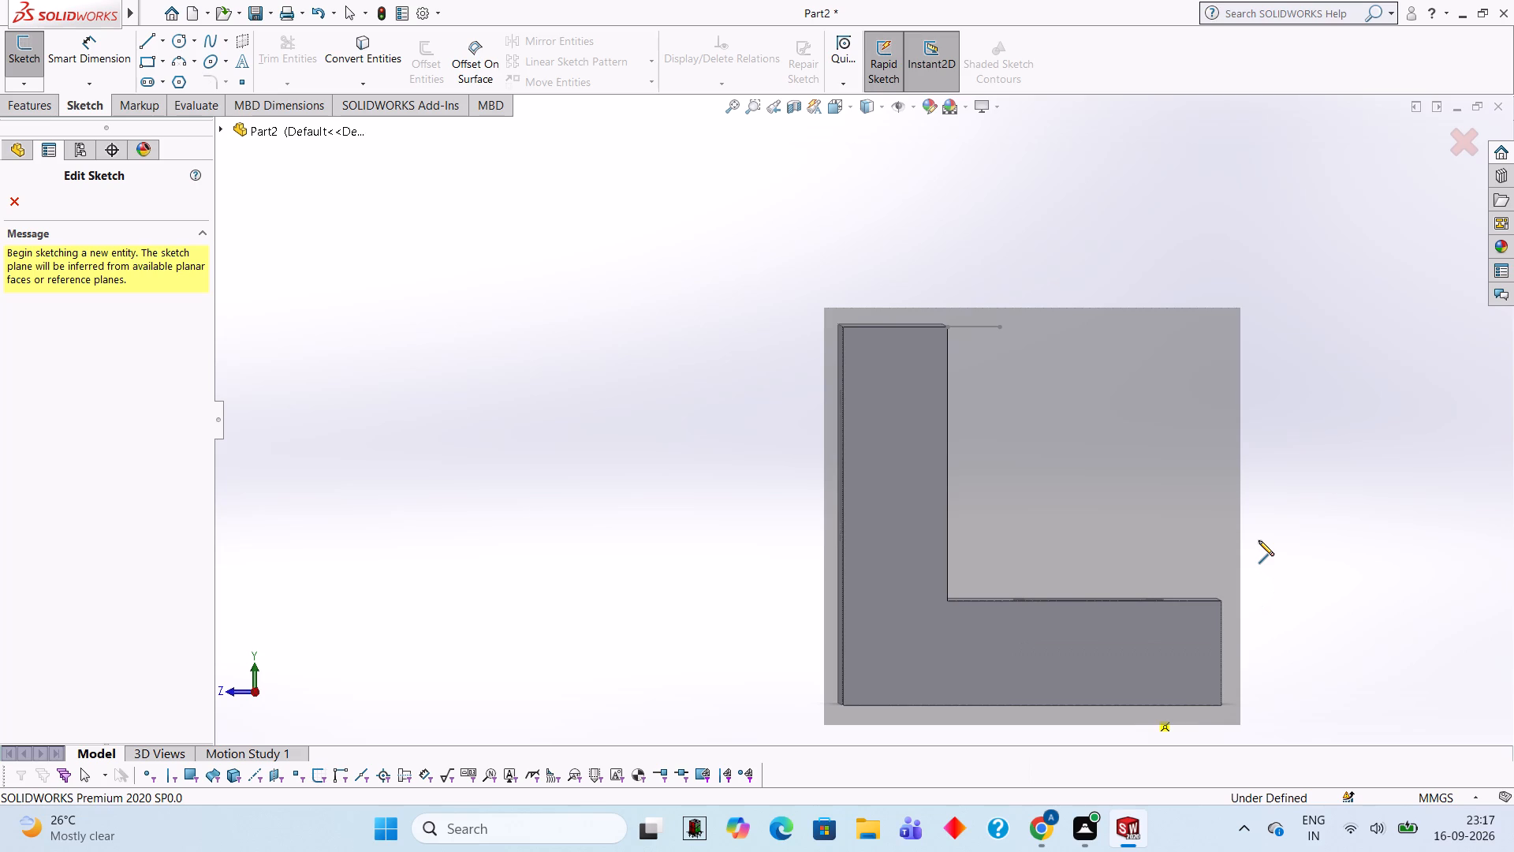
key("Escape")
Undo the sketch exit to resume editing the sketch with the 4 mm line at the upright's top inner corner.
key("ctrl+z")
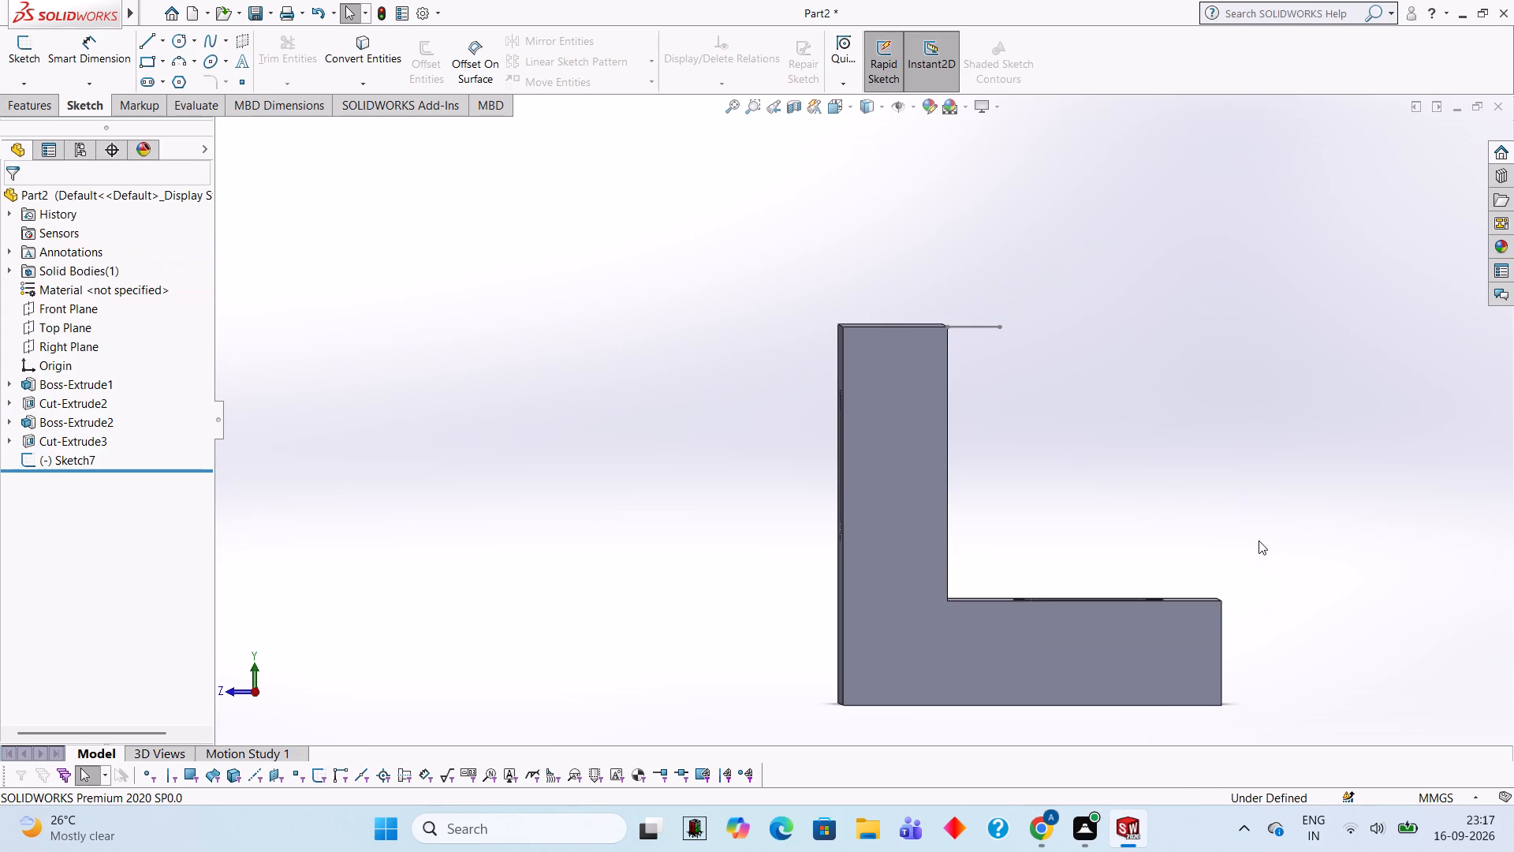
key("ctrl+z")
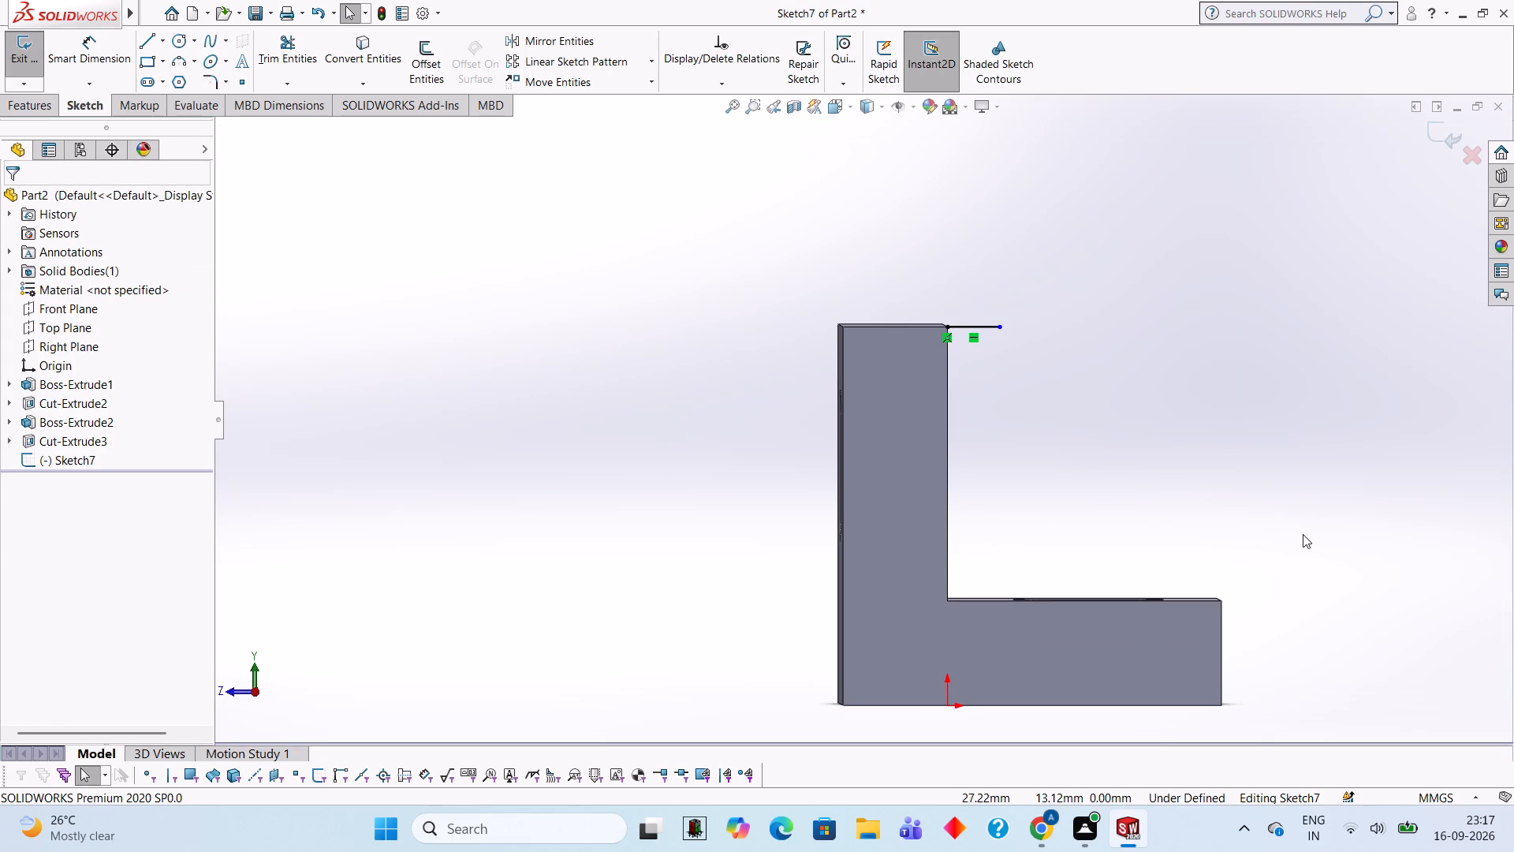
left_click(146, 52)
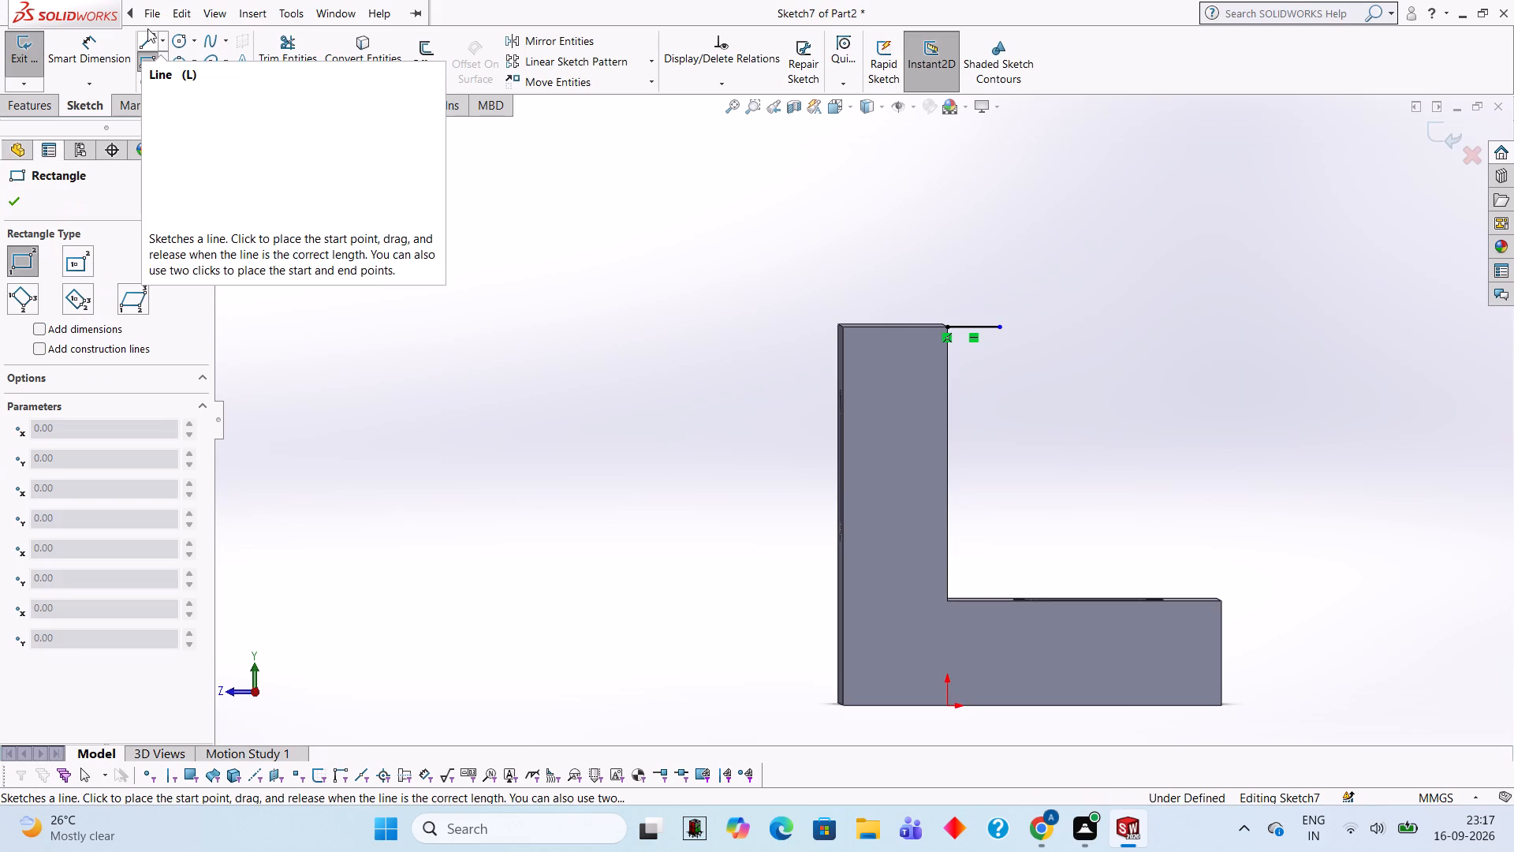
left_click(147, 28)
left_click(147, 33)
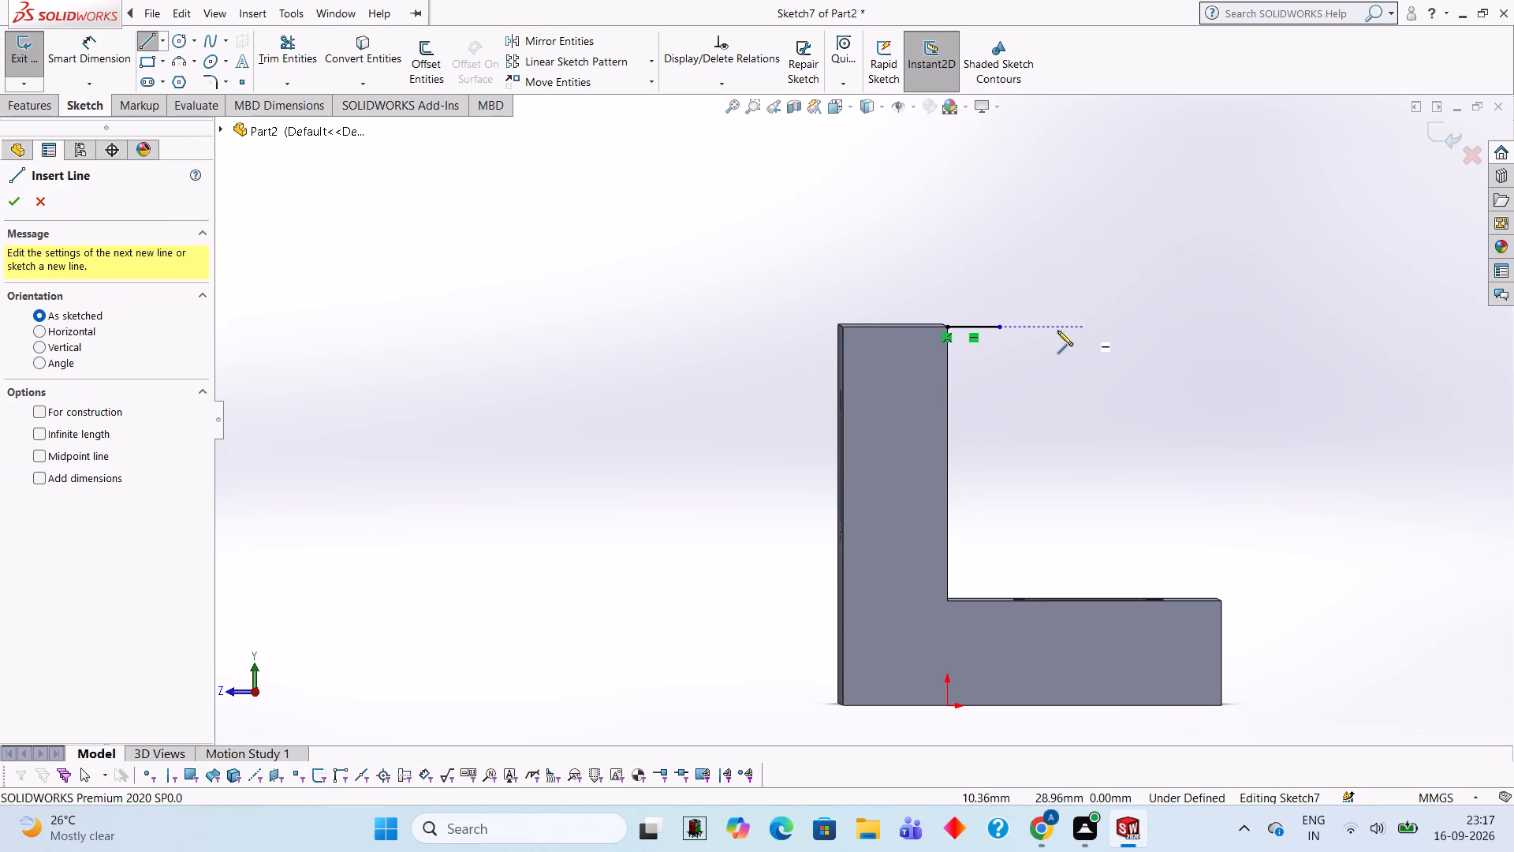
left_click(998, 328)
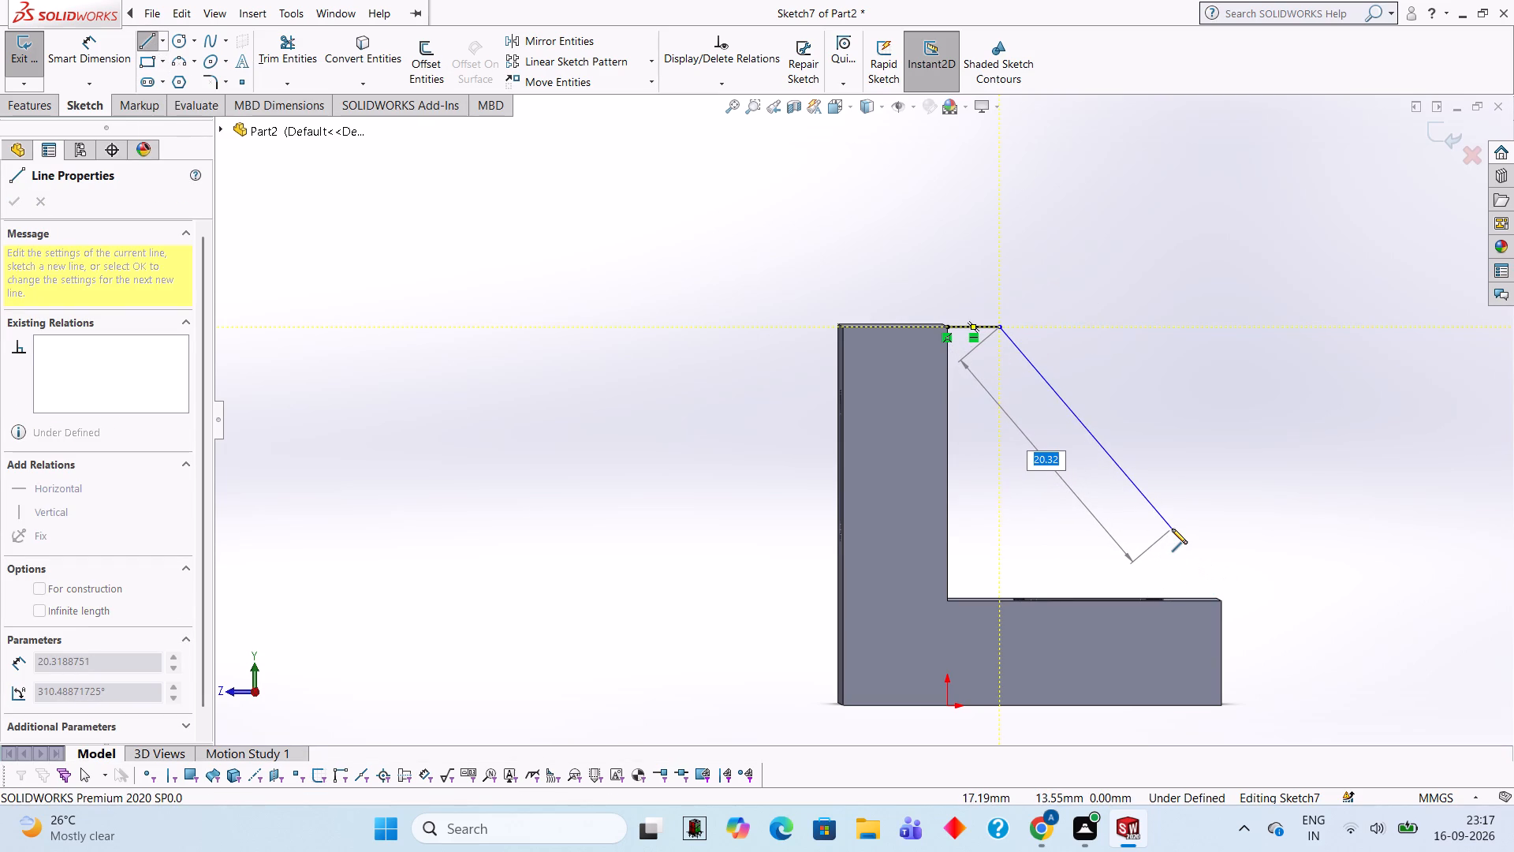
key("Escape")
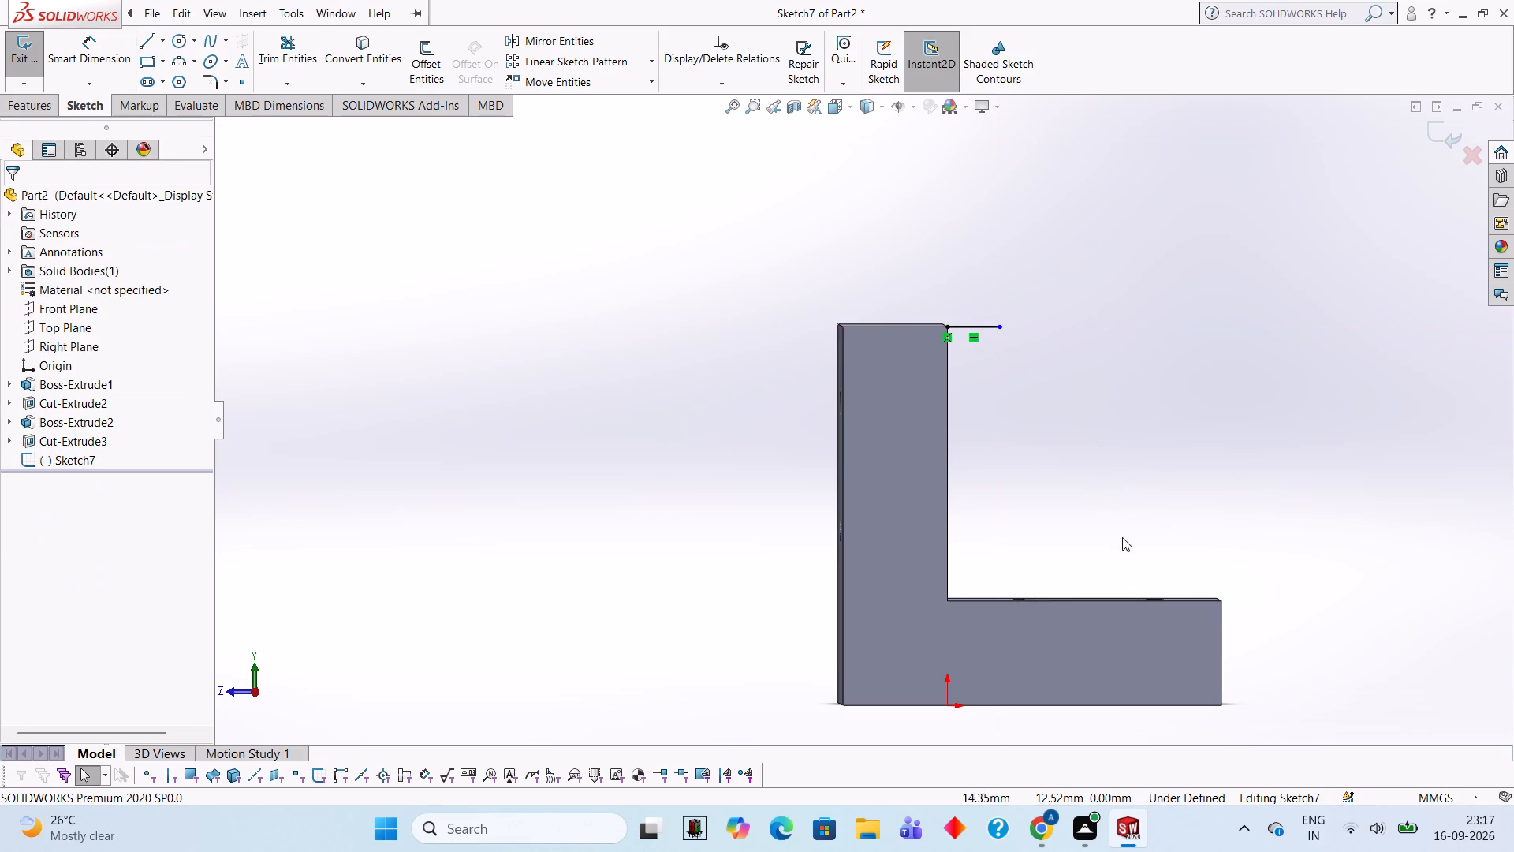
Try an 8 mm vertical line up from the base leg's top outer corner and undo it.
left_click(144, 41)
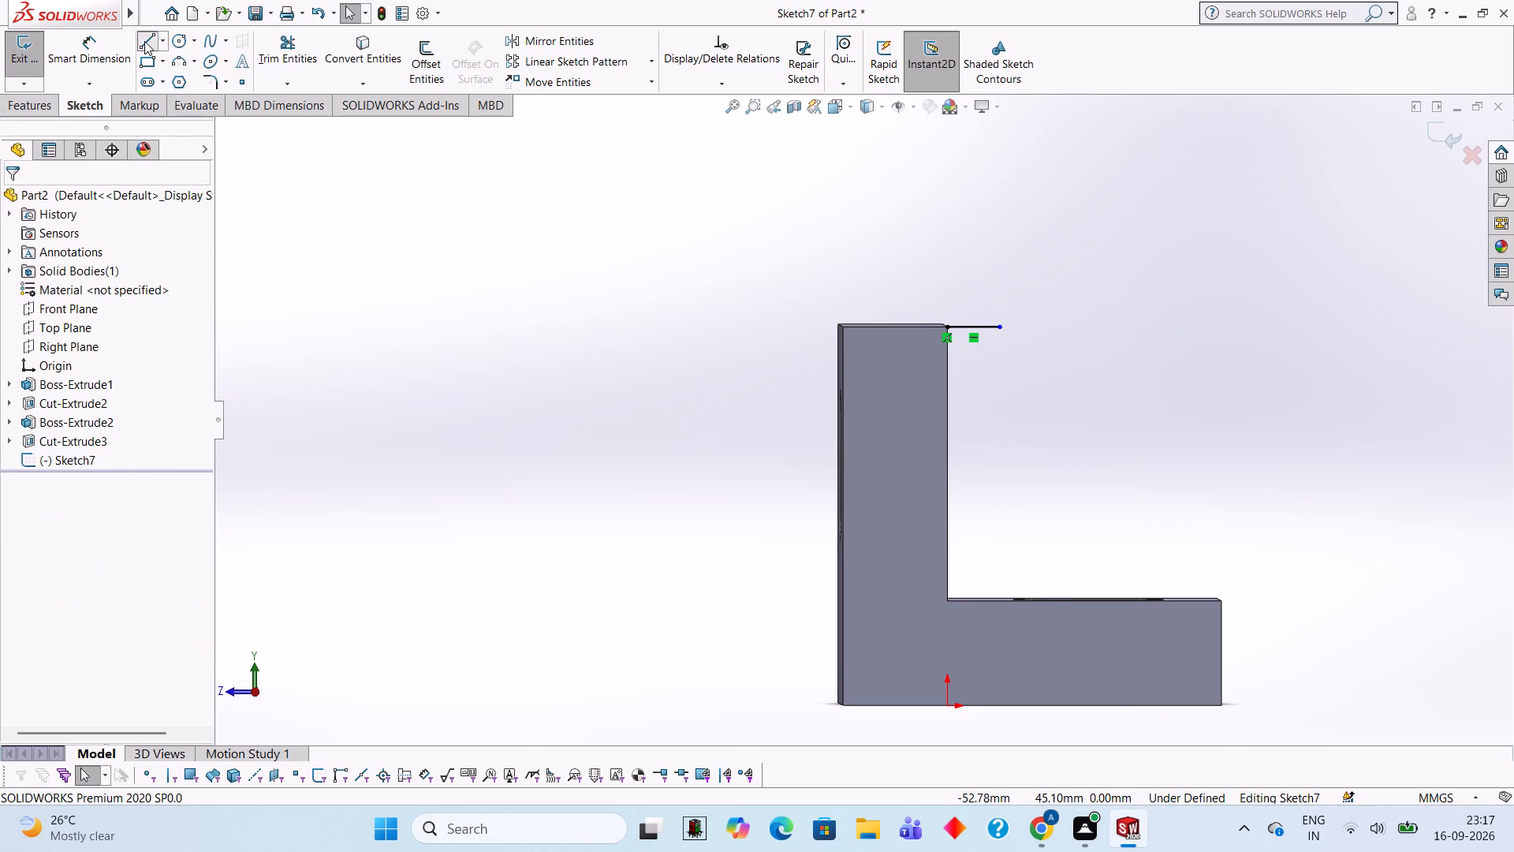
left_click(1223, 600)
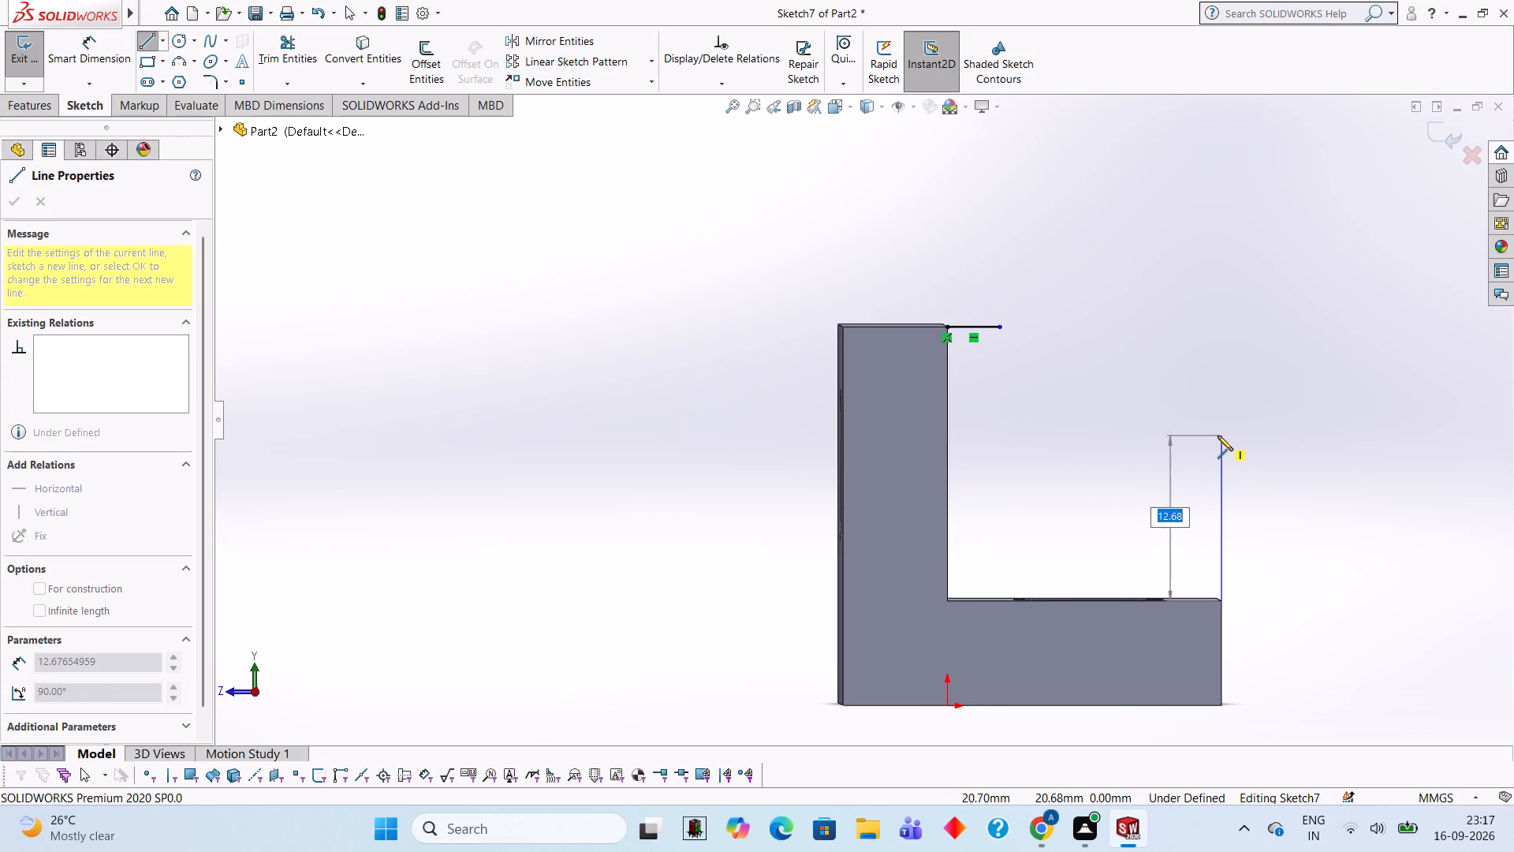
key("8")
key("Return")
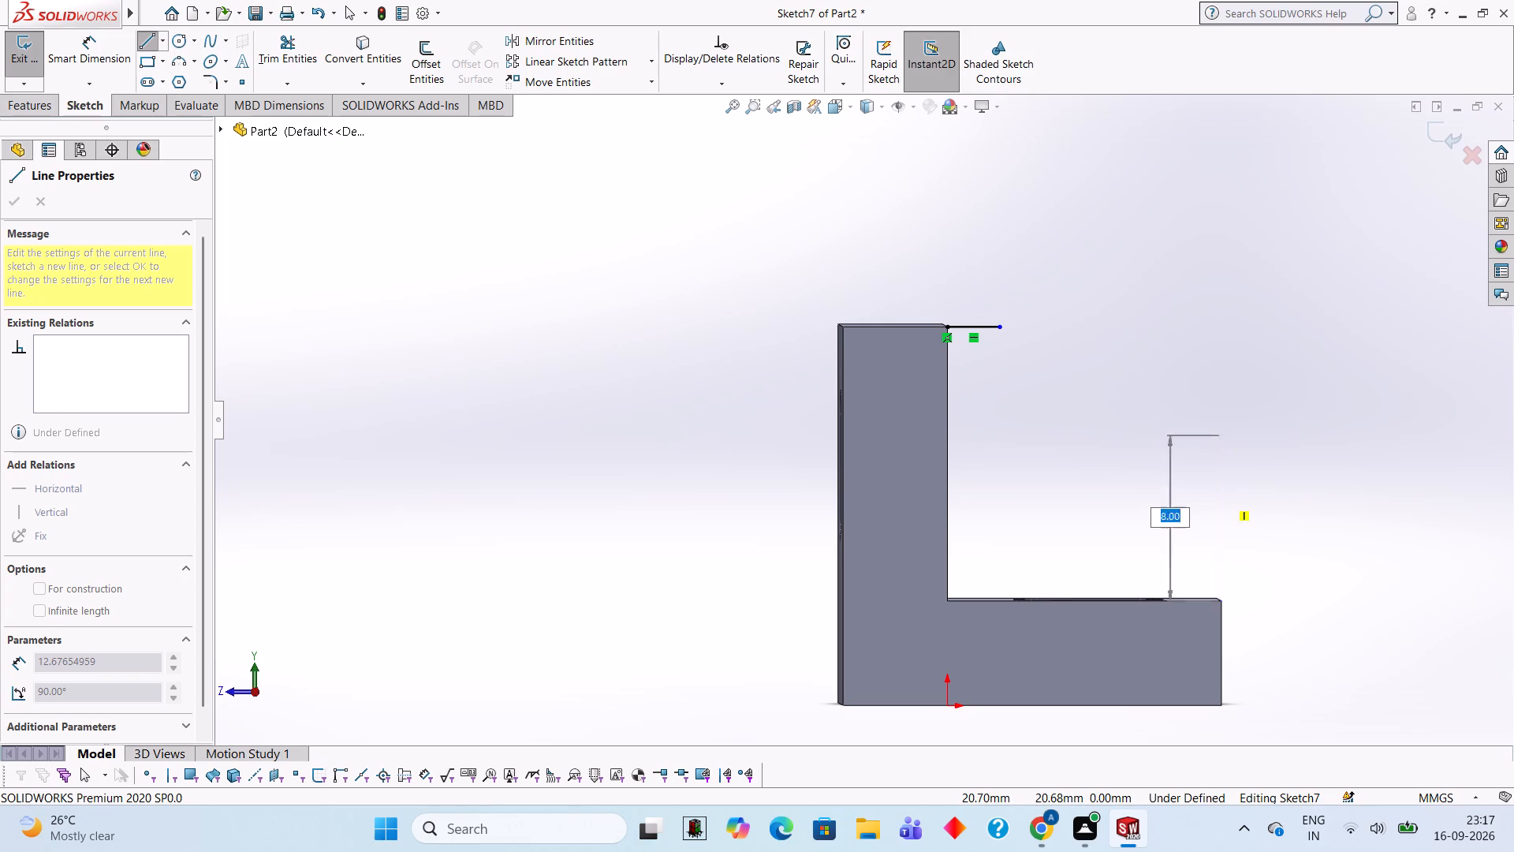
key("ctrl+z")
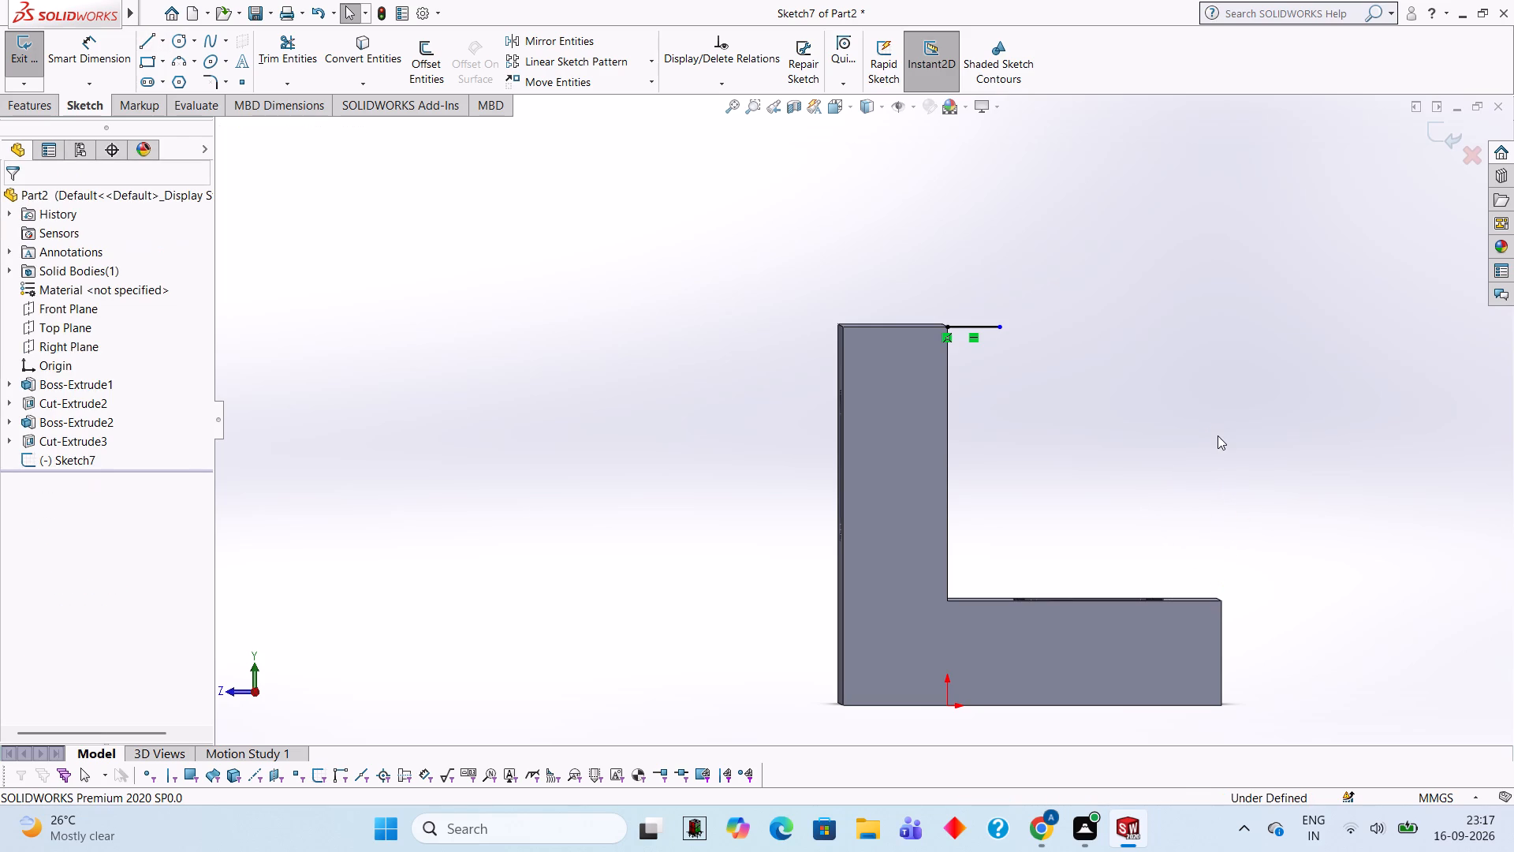
Sketch a 4 mm vertical line upward from the base leg's top outer corner.
left_click(152, 39)
left_click(1218, 600)
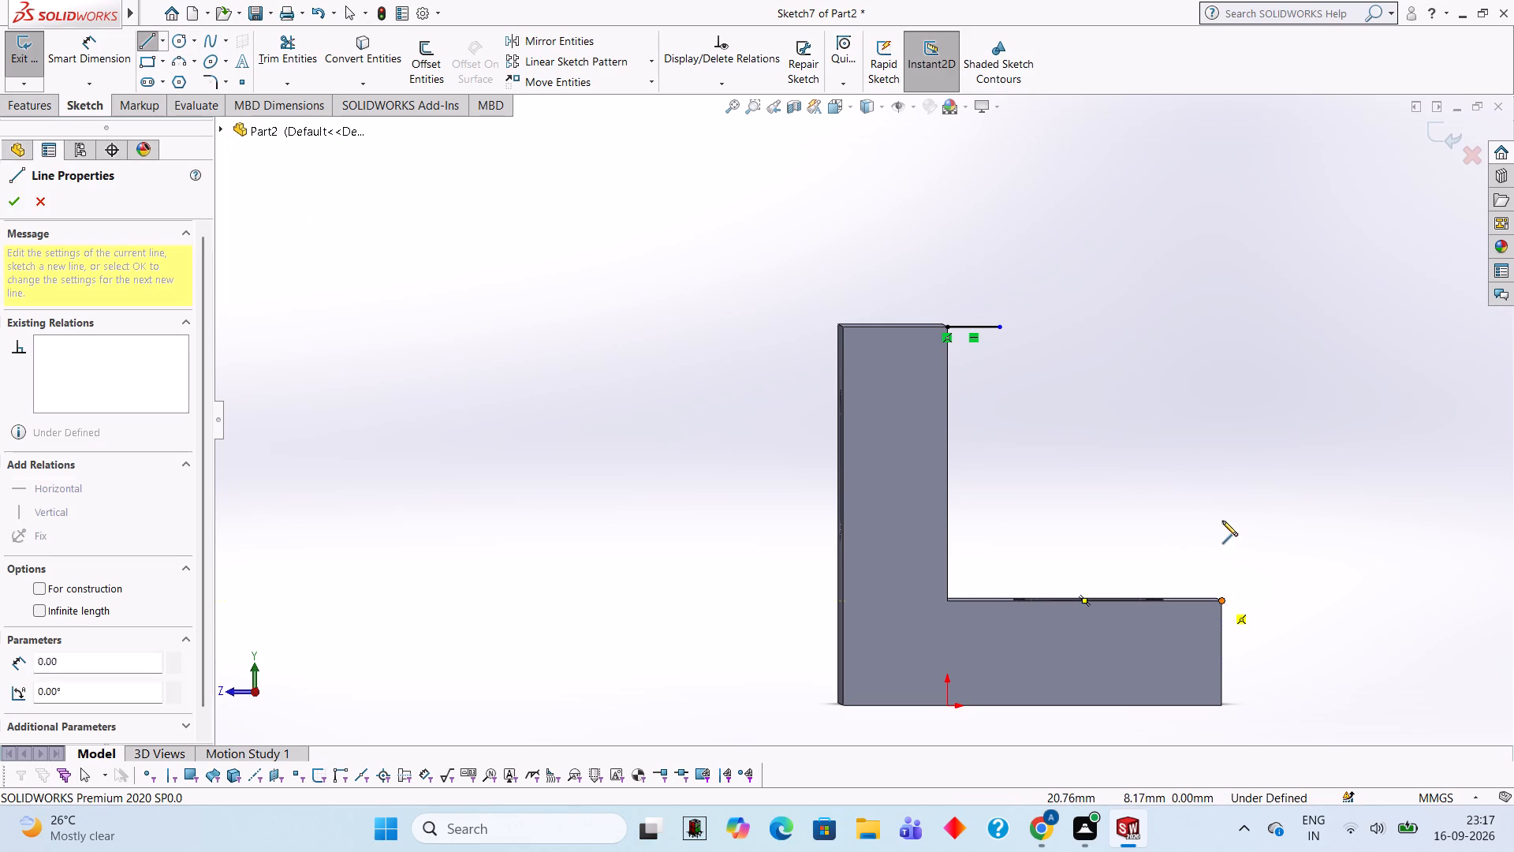
key("4")
key("Return")
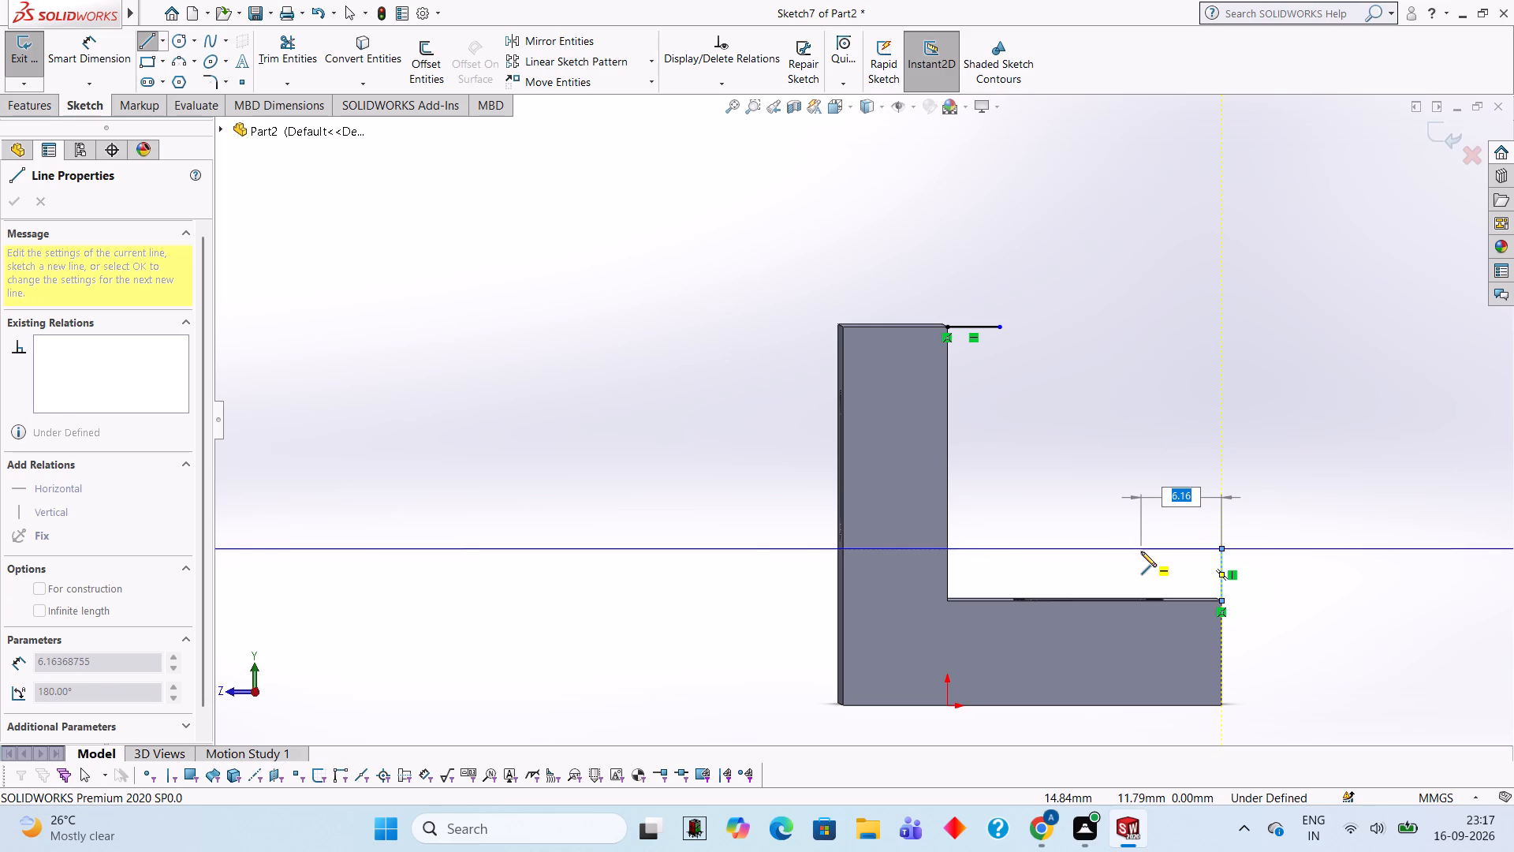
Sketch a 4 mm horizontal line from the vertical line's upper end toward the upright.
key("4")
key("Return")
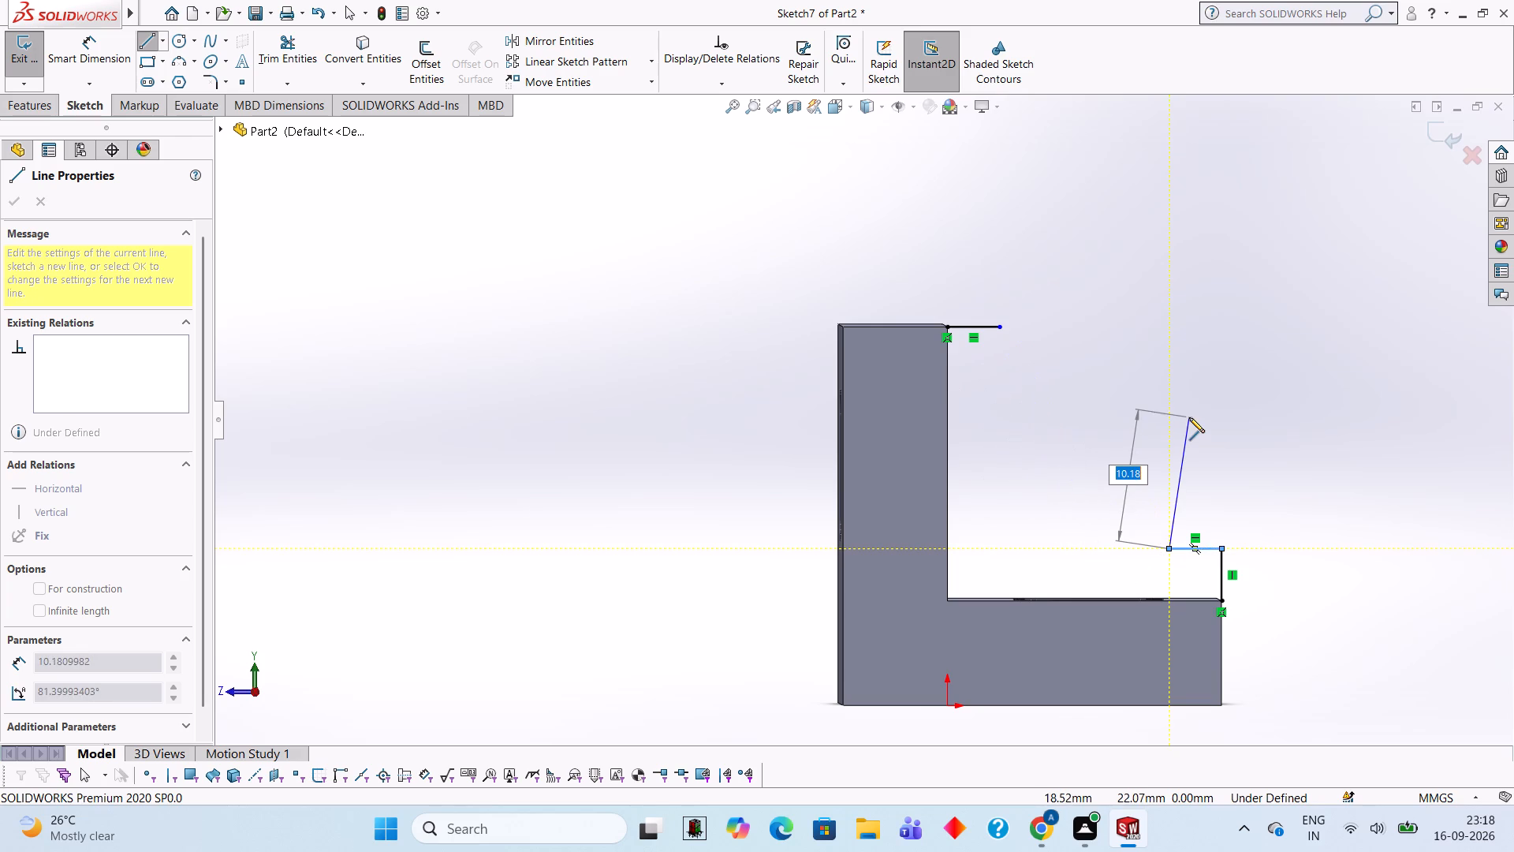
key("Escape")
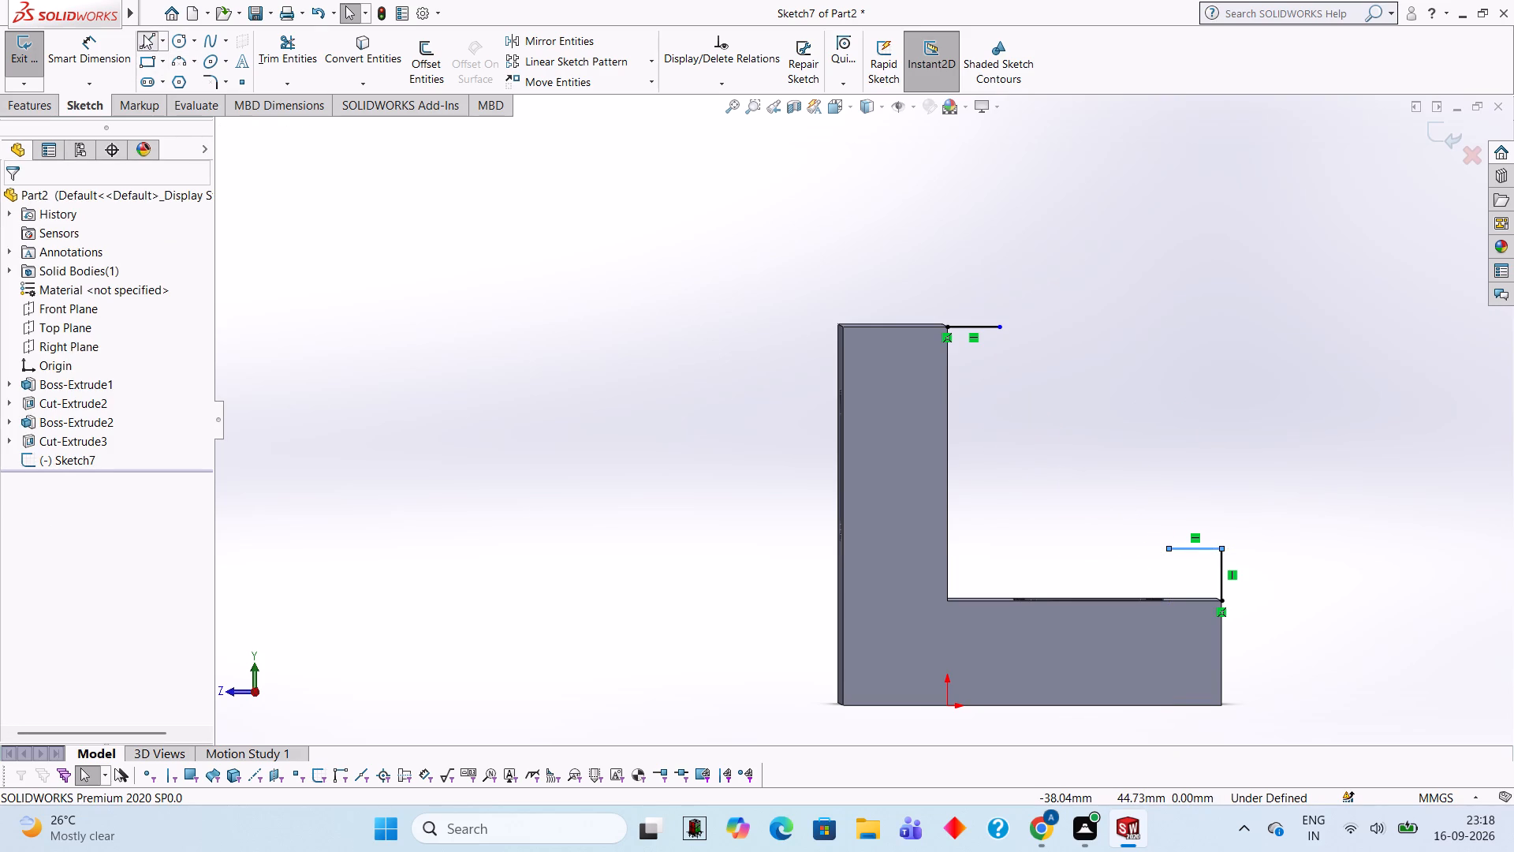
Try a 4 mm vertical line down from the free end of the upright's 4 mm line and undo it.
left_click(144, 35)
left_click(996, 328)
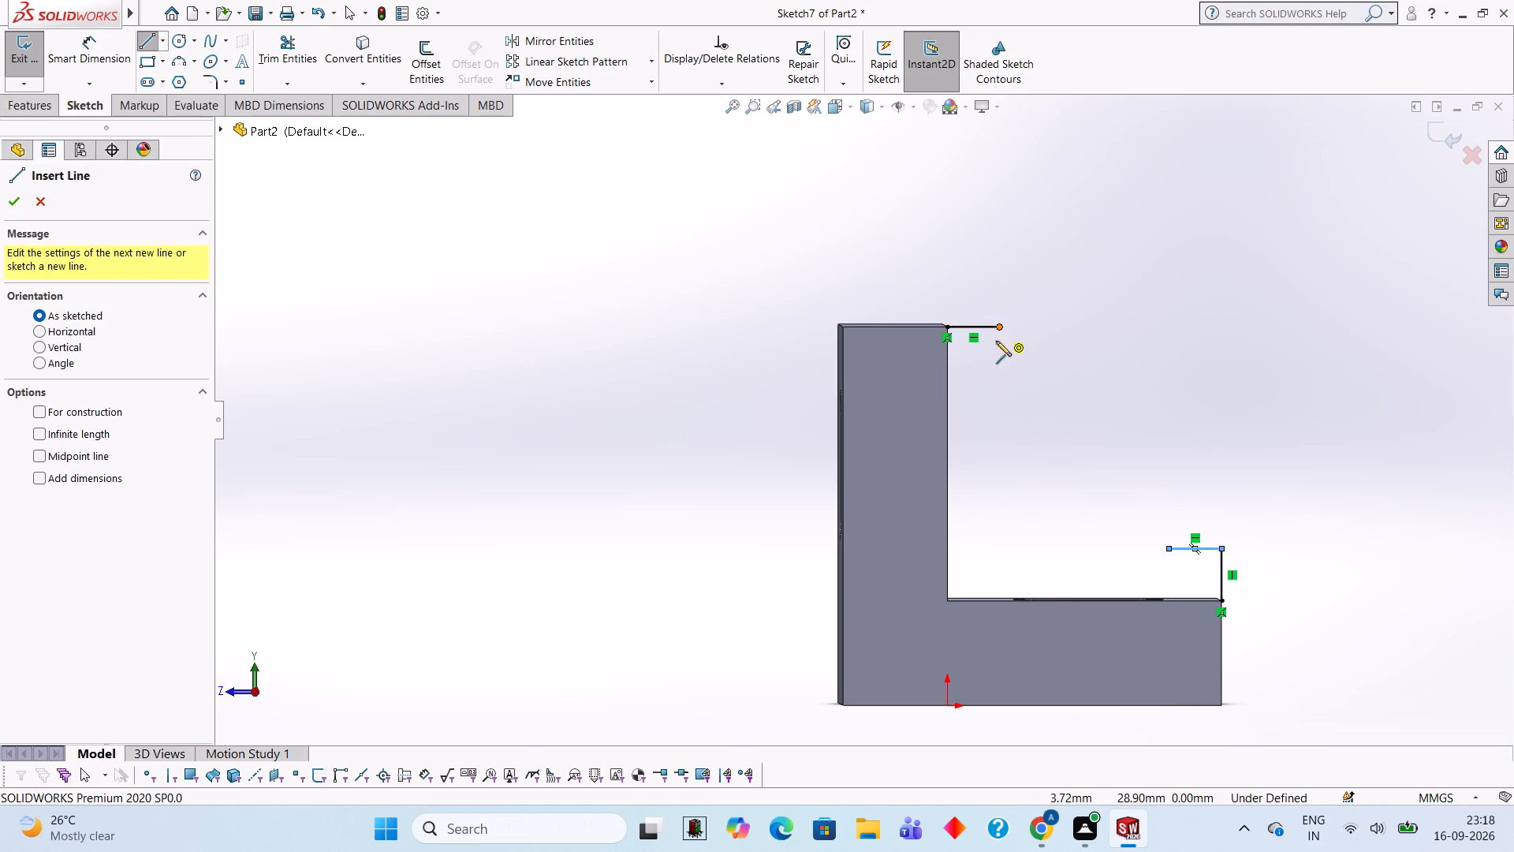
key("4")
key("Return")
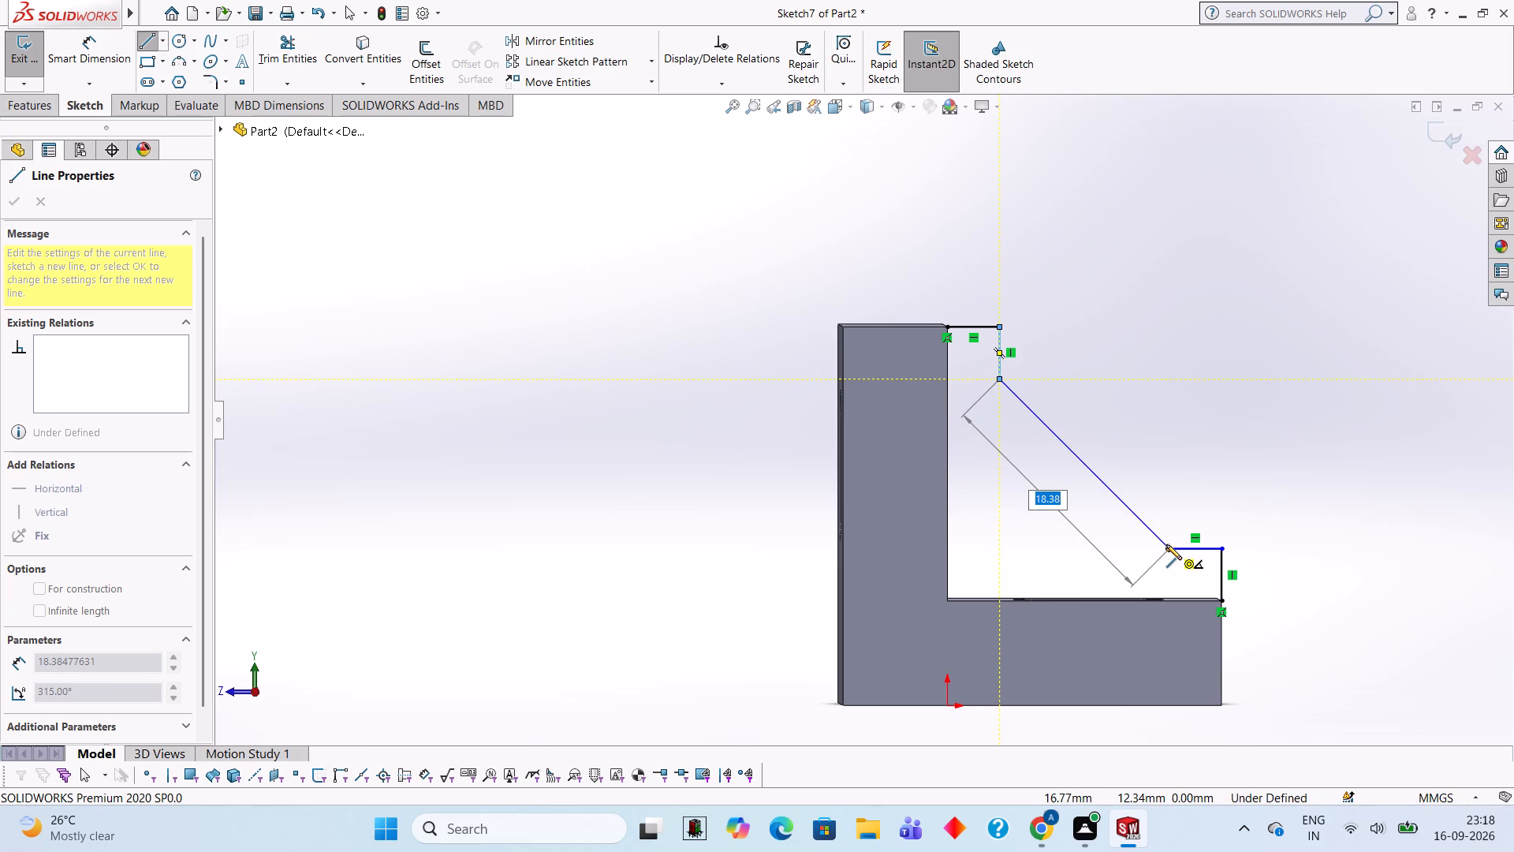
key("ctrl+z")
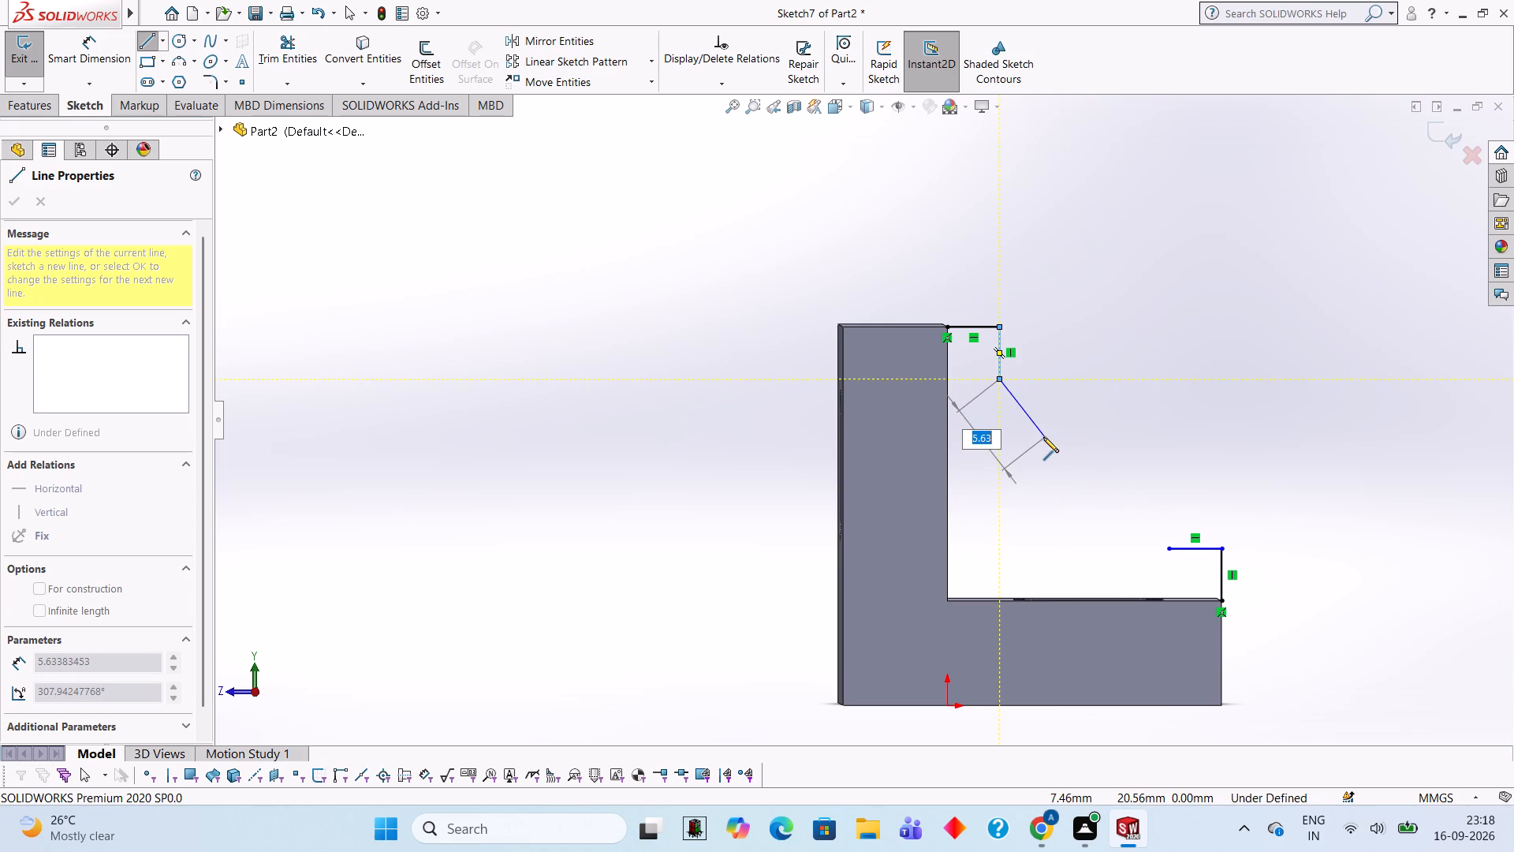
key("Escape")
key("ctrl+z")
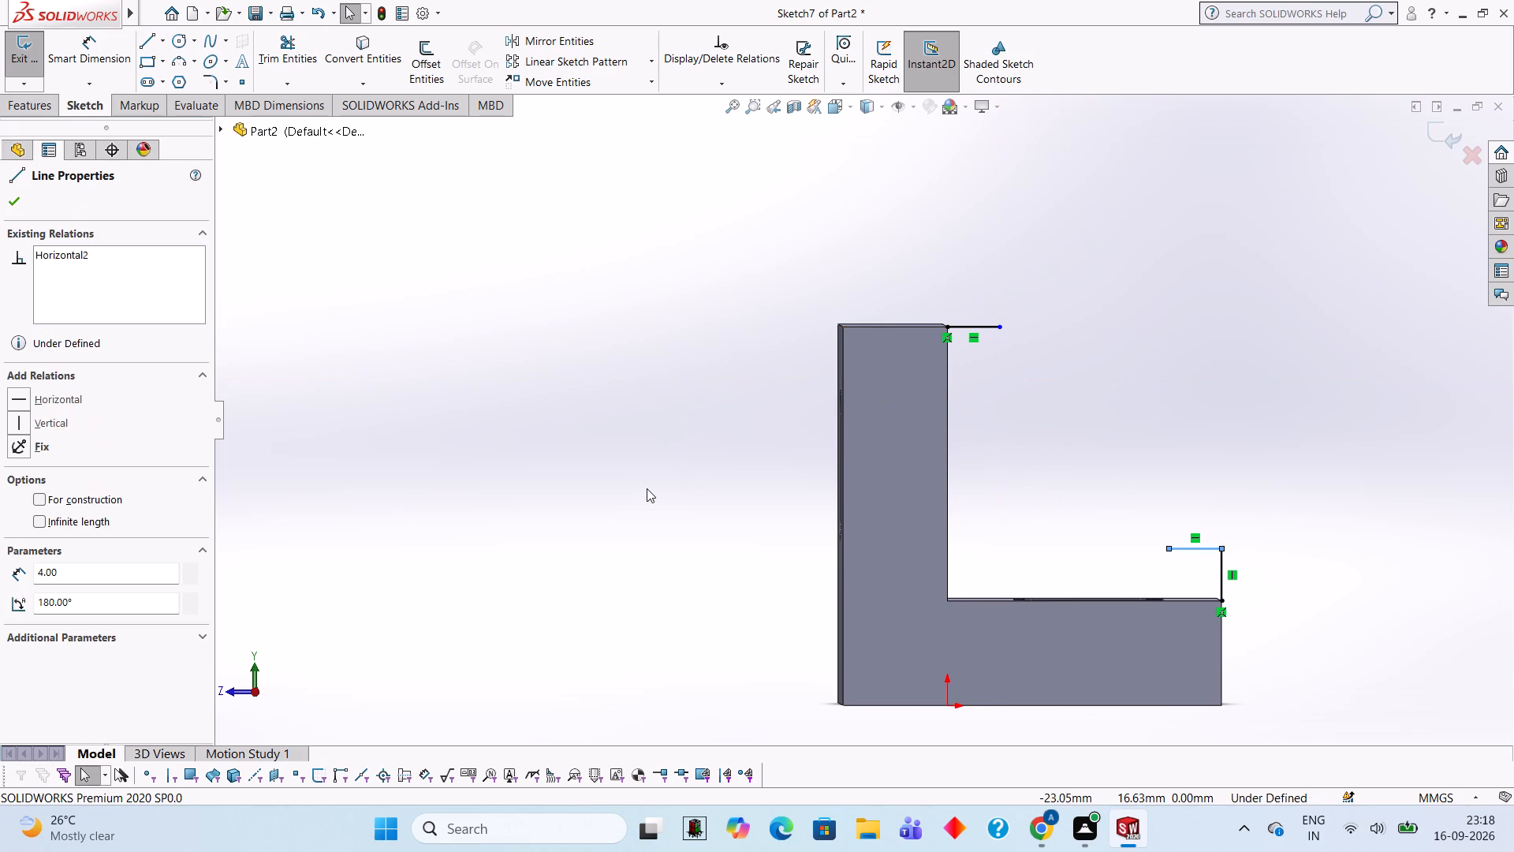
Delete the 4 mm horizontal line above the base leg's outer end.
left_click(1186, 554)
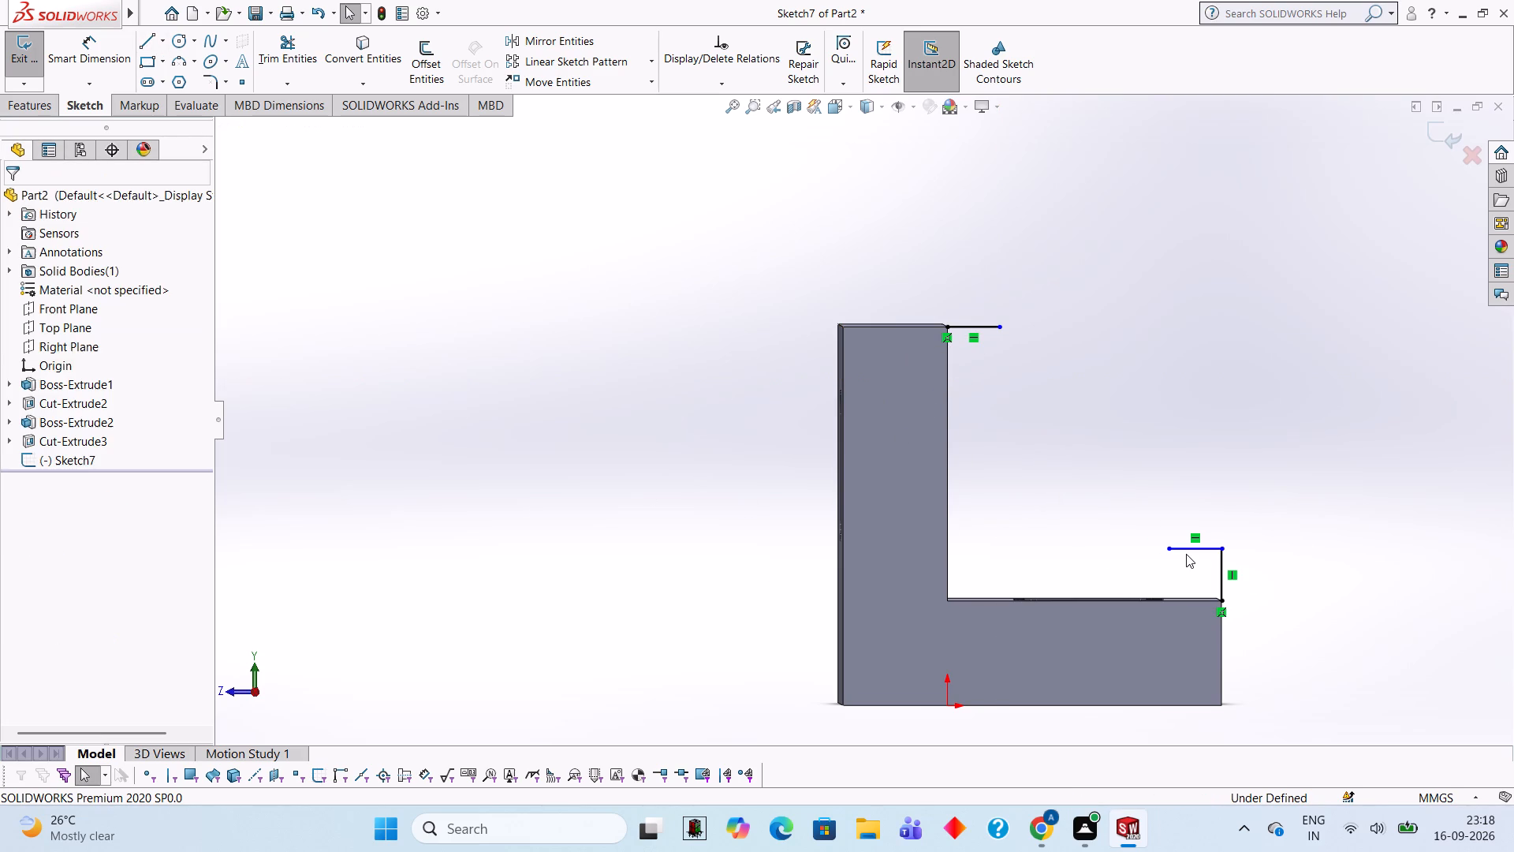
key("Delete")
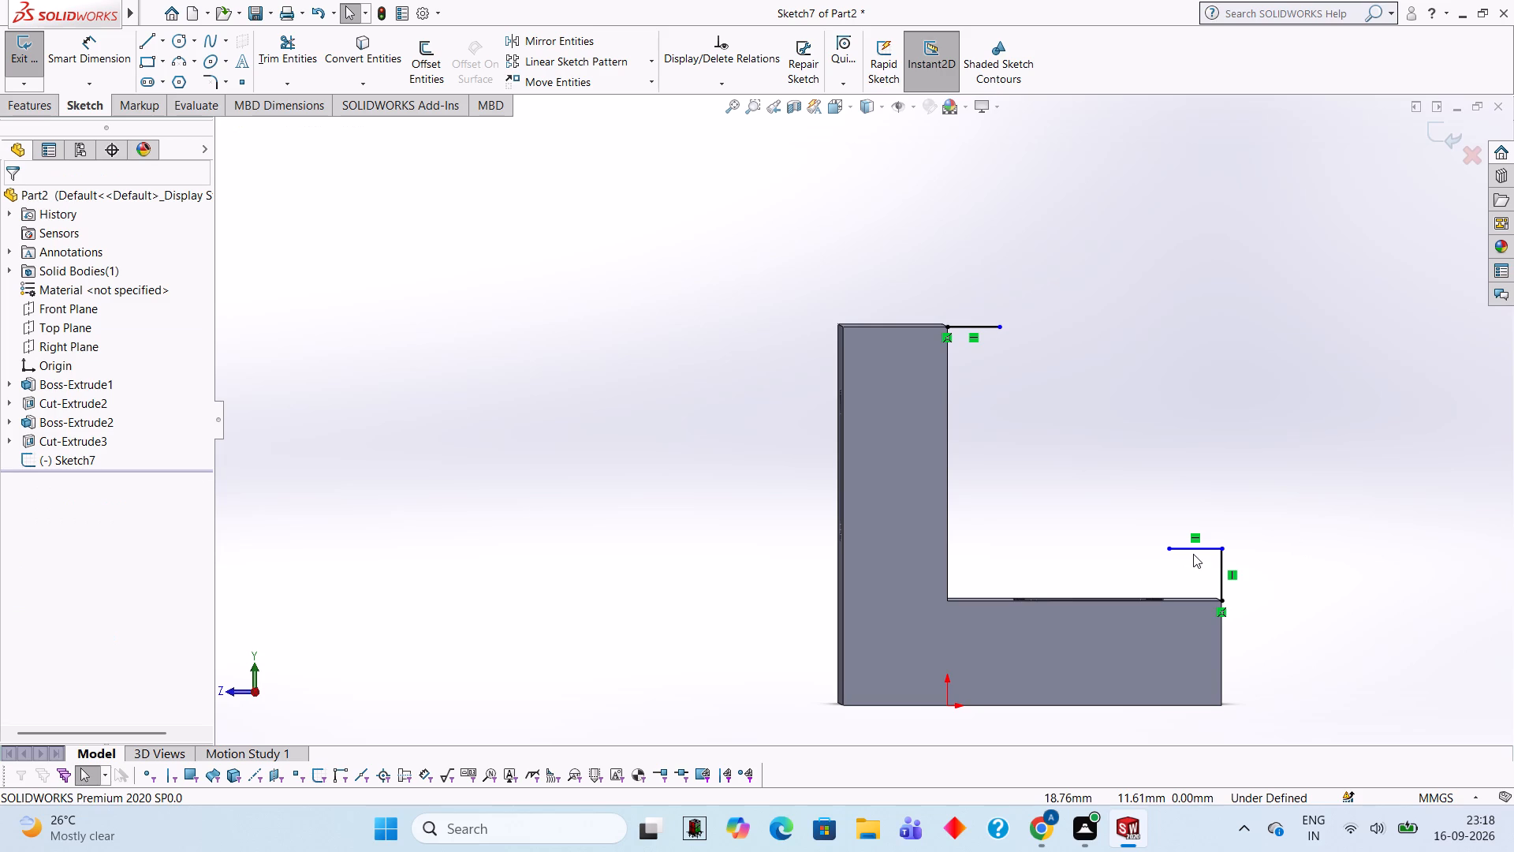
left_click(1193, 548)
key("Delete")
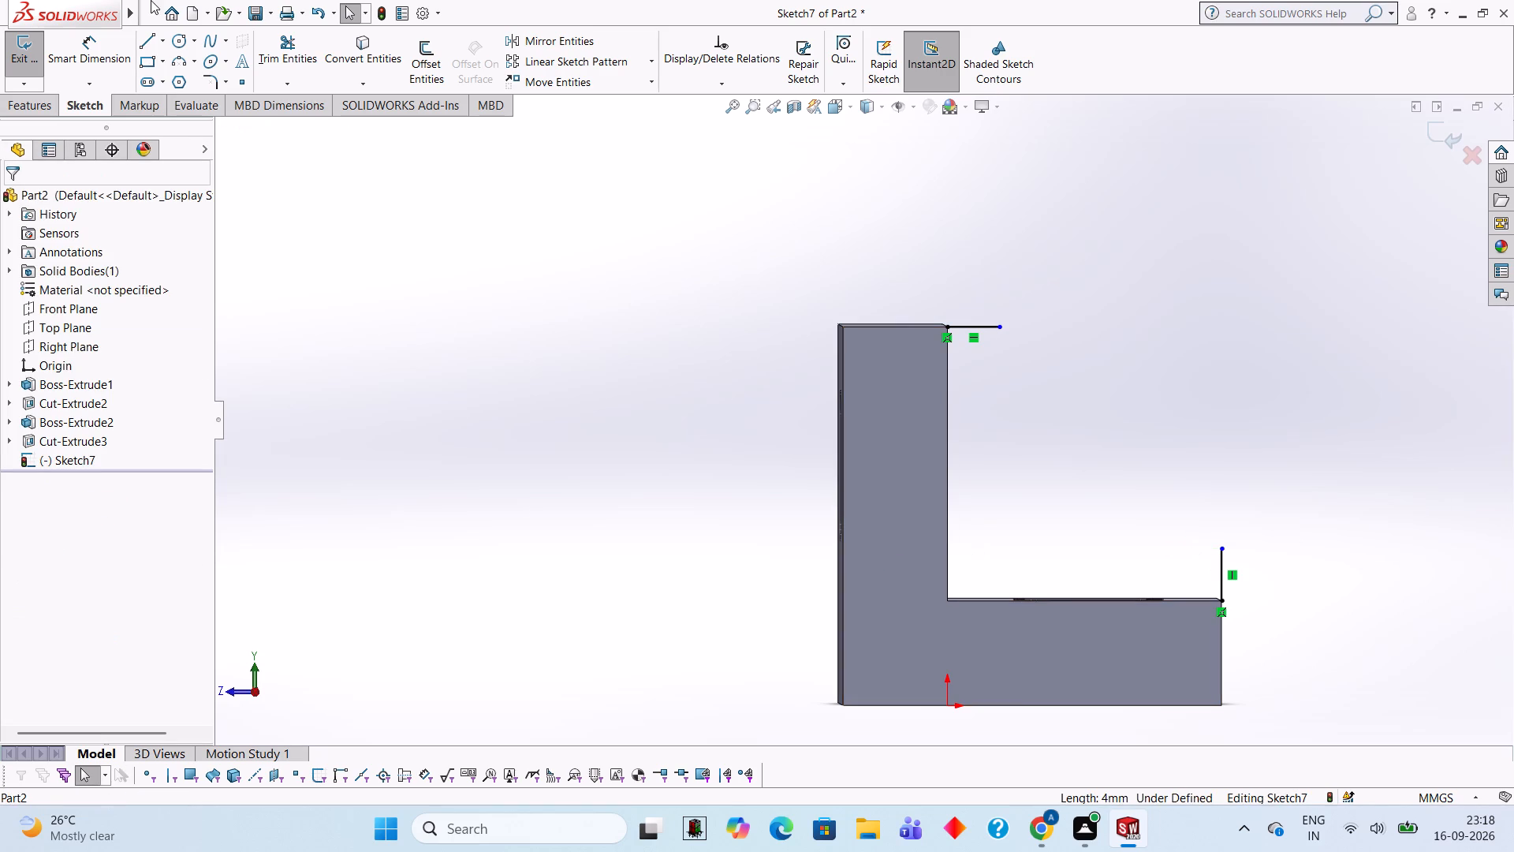
Join the free ends of the two 4 mm lines with a sloped line and close the profile along the bracket's inner edges.
left_click(149, 43)
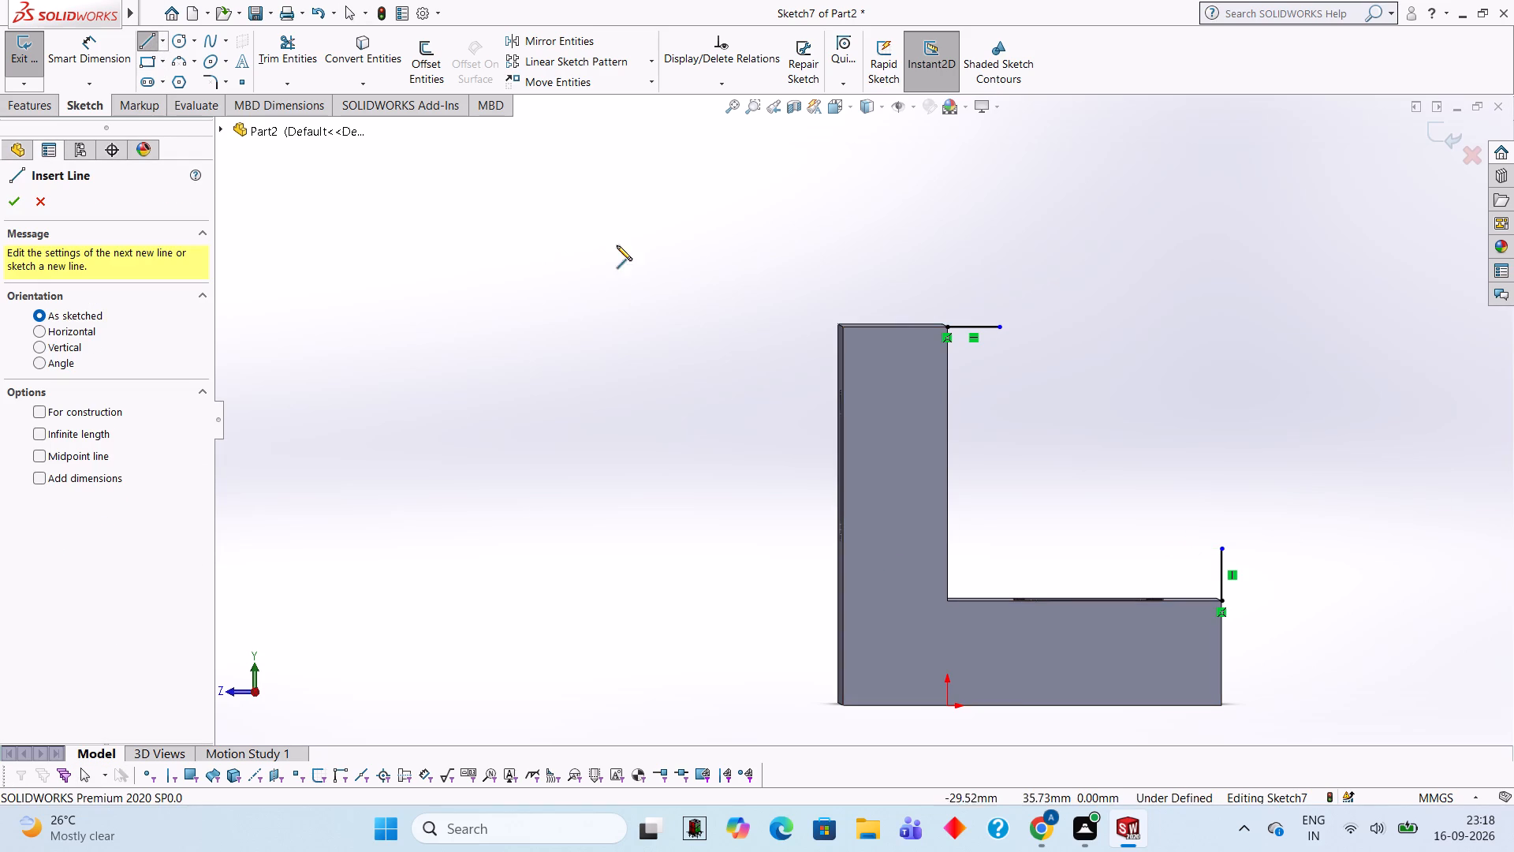
left_click(998, 327)
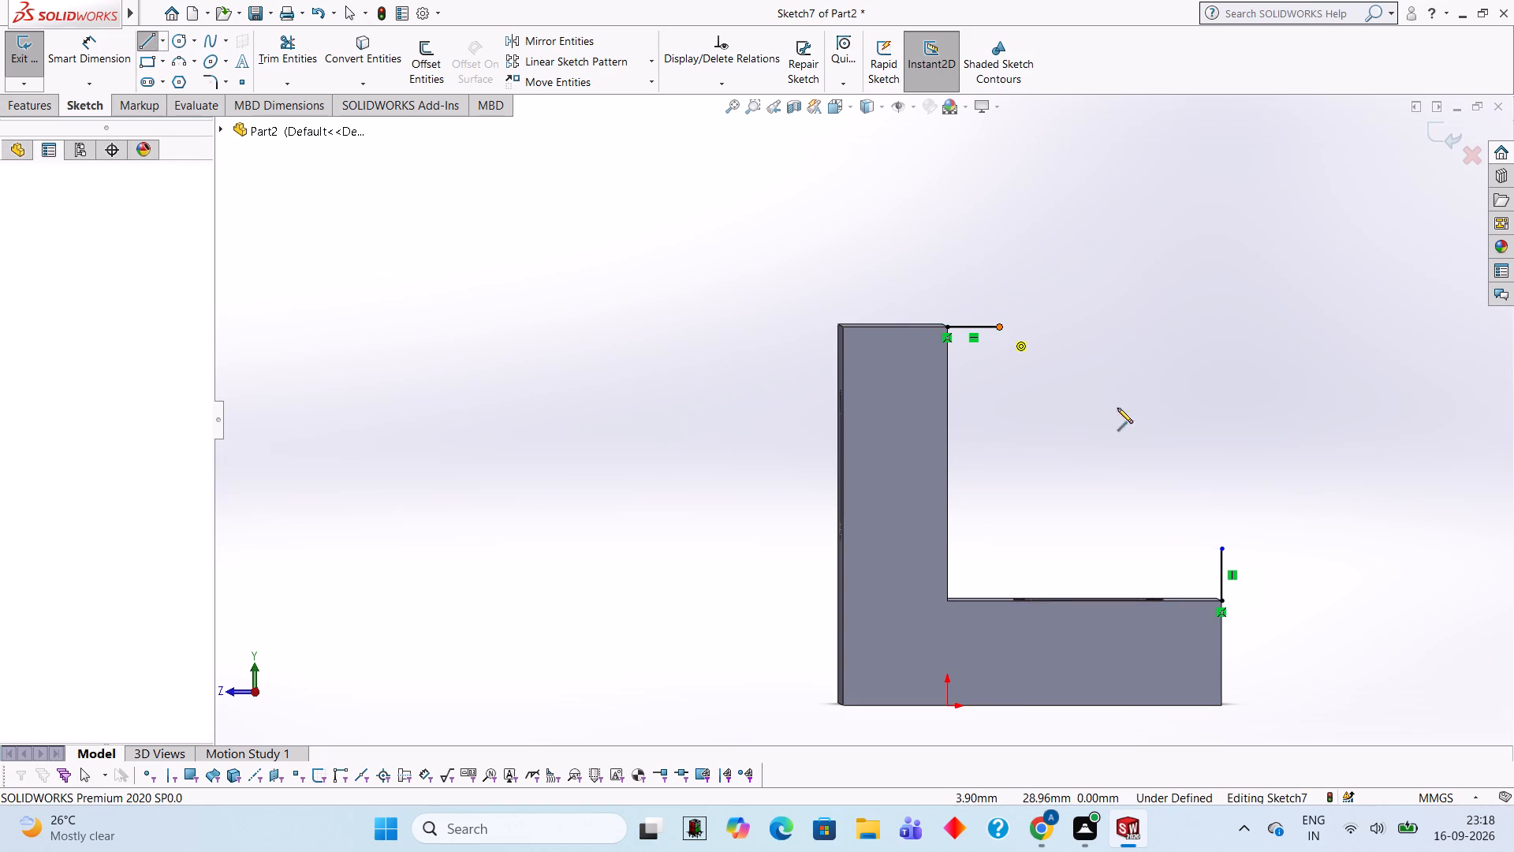
left_click(1221, 547)
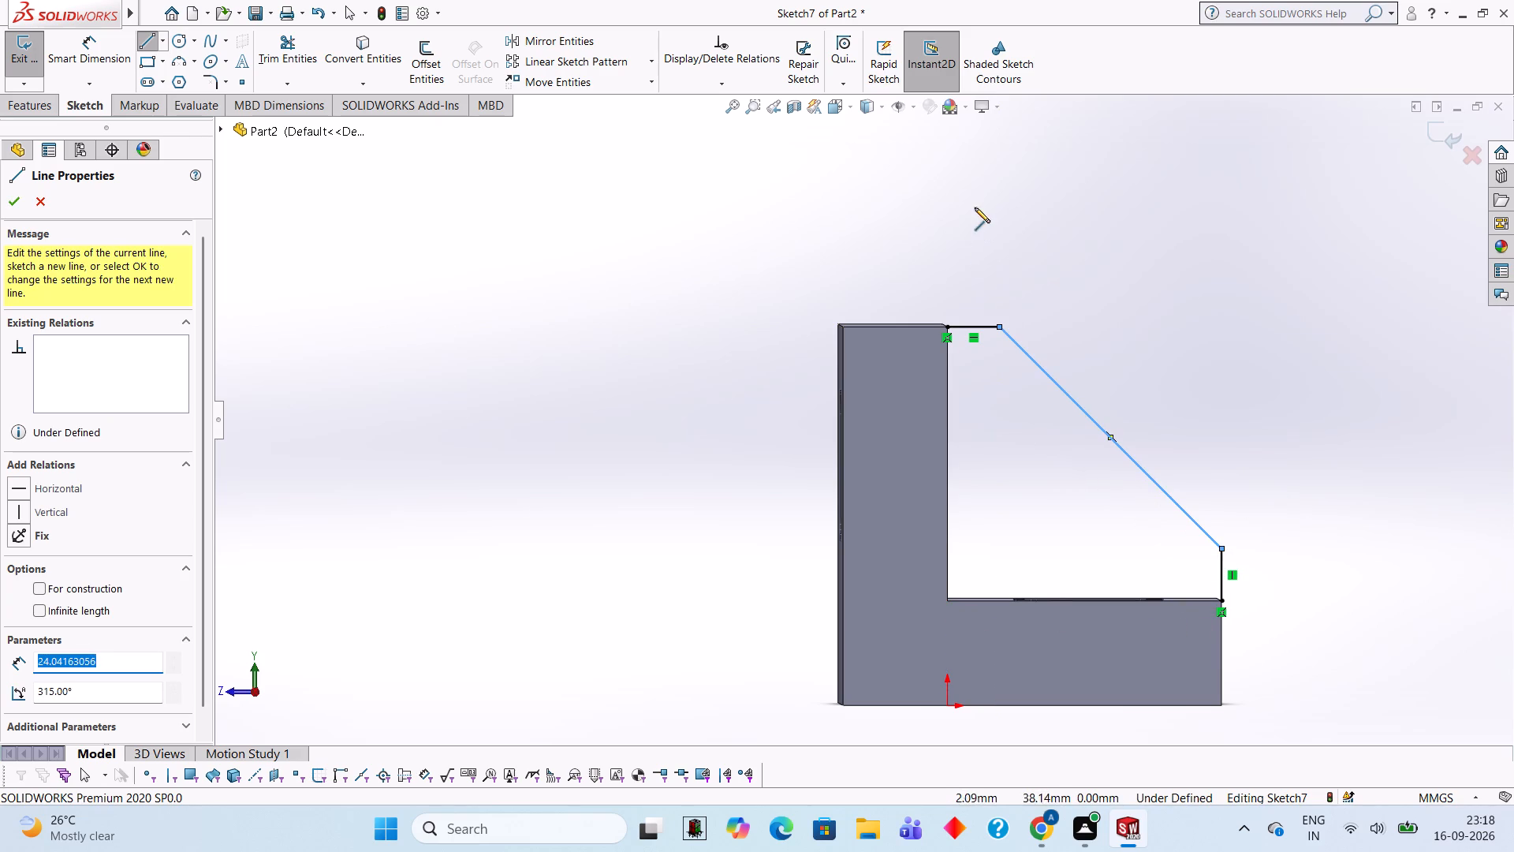
left_click(945, 328)
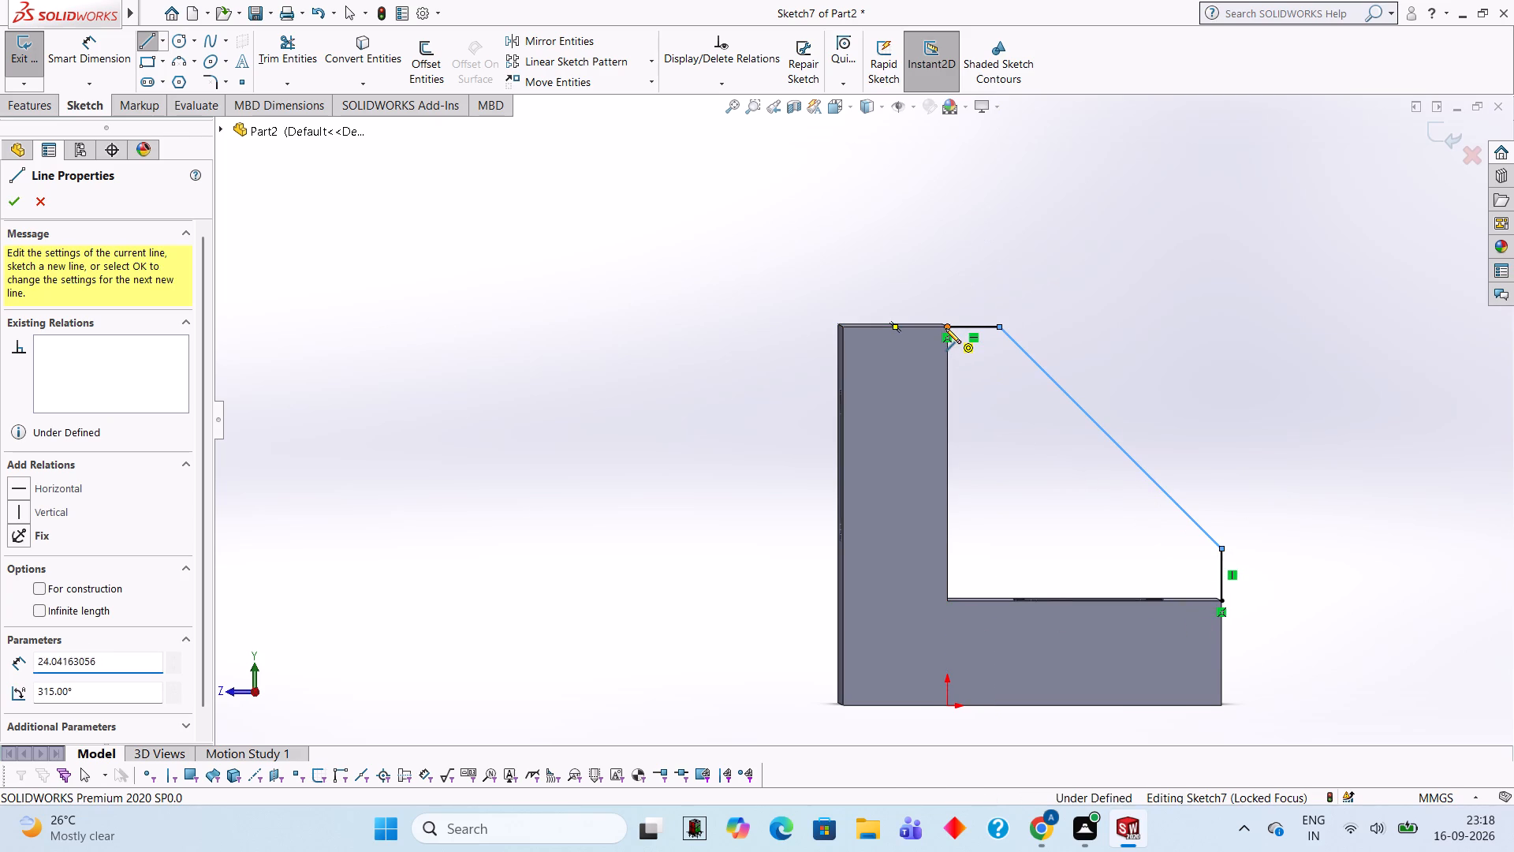
left_click(950, 603)
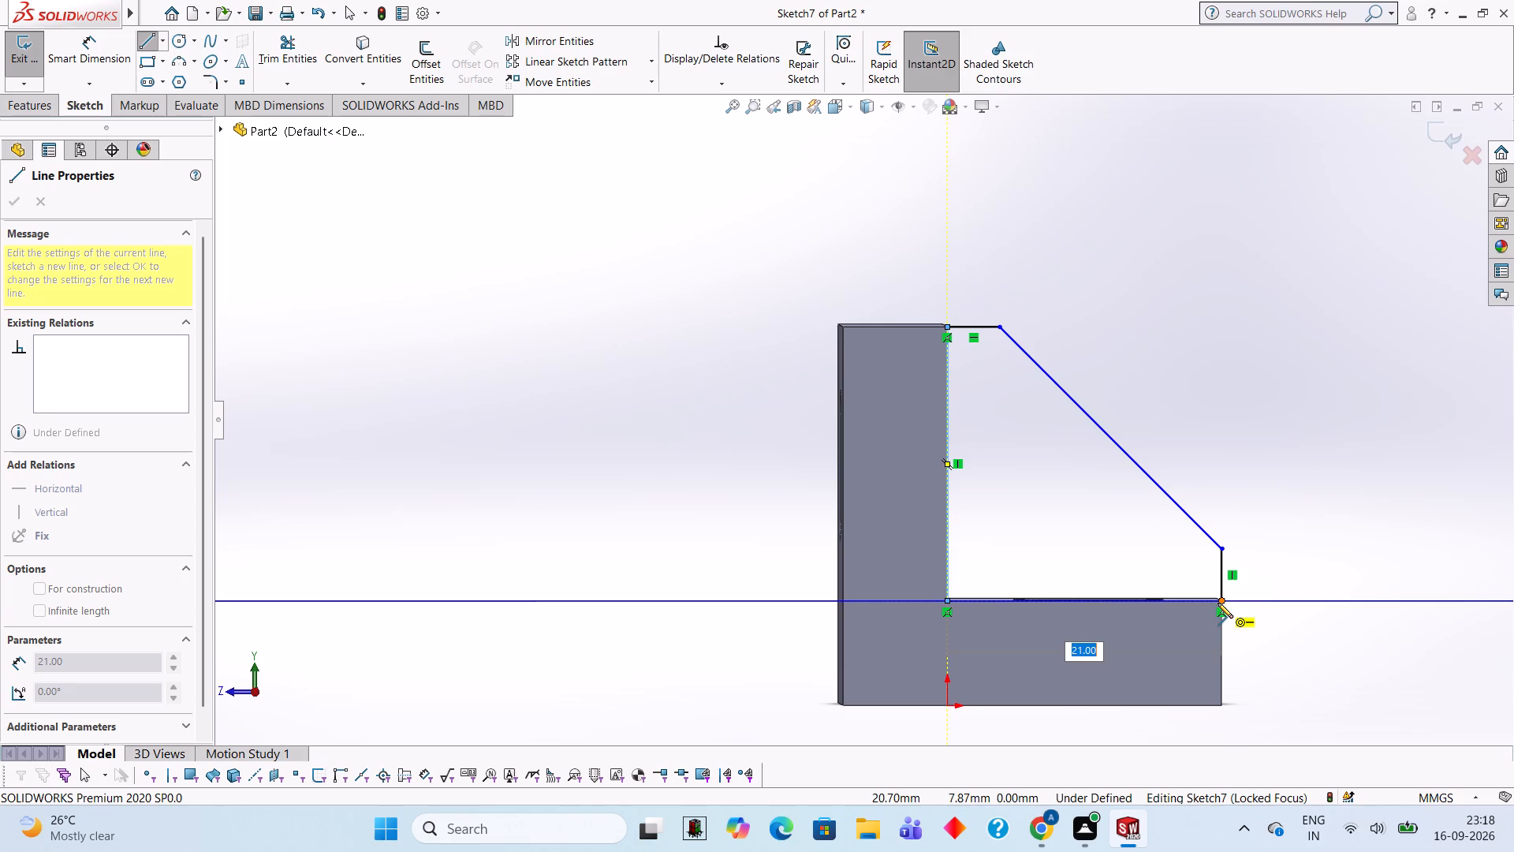
left_click(1221, 602)
key("Escape")
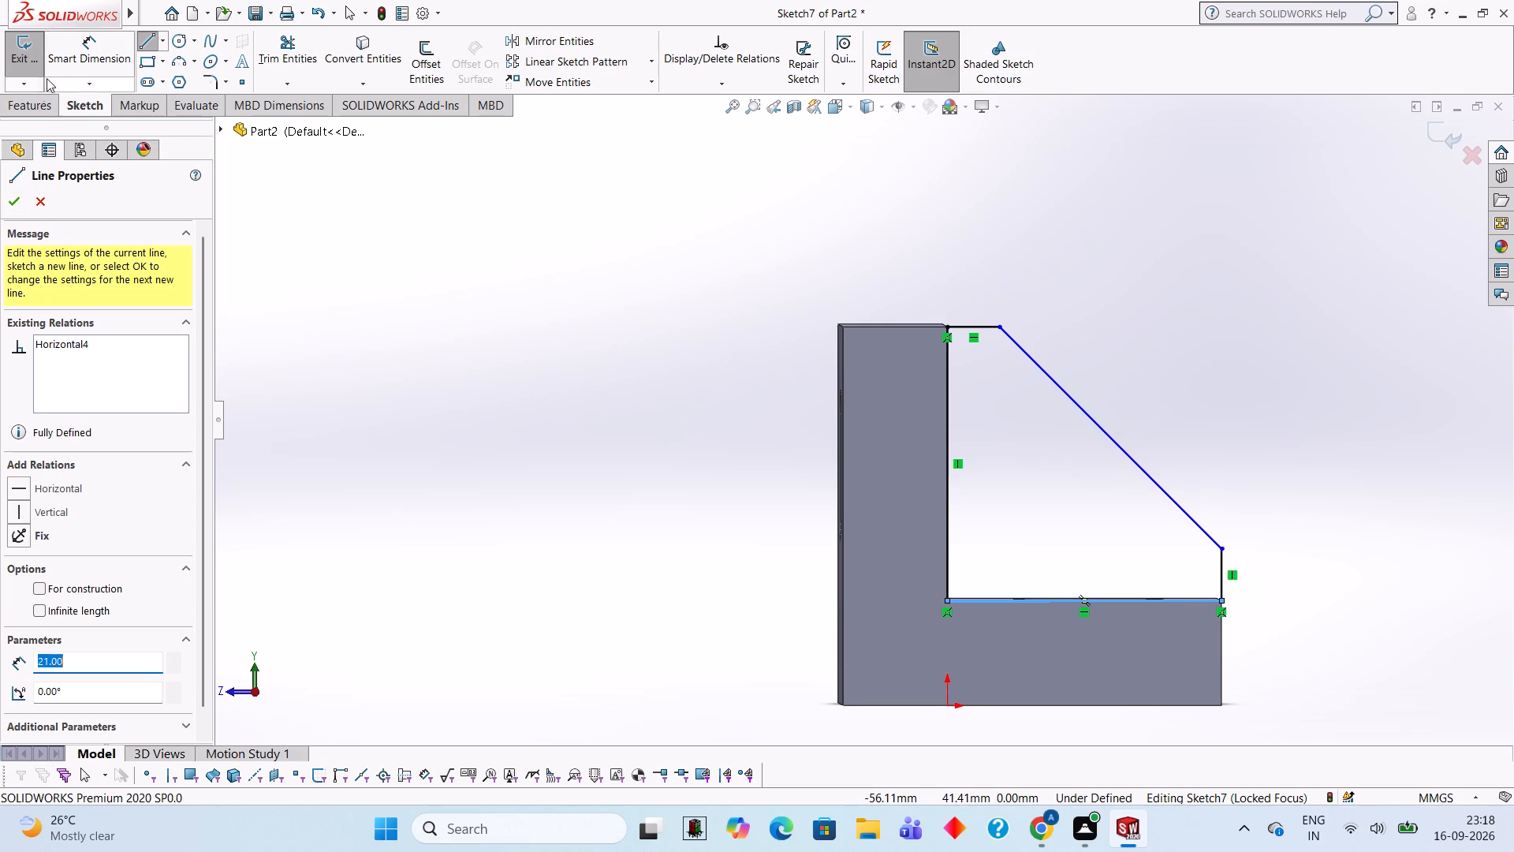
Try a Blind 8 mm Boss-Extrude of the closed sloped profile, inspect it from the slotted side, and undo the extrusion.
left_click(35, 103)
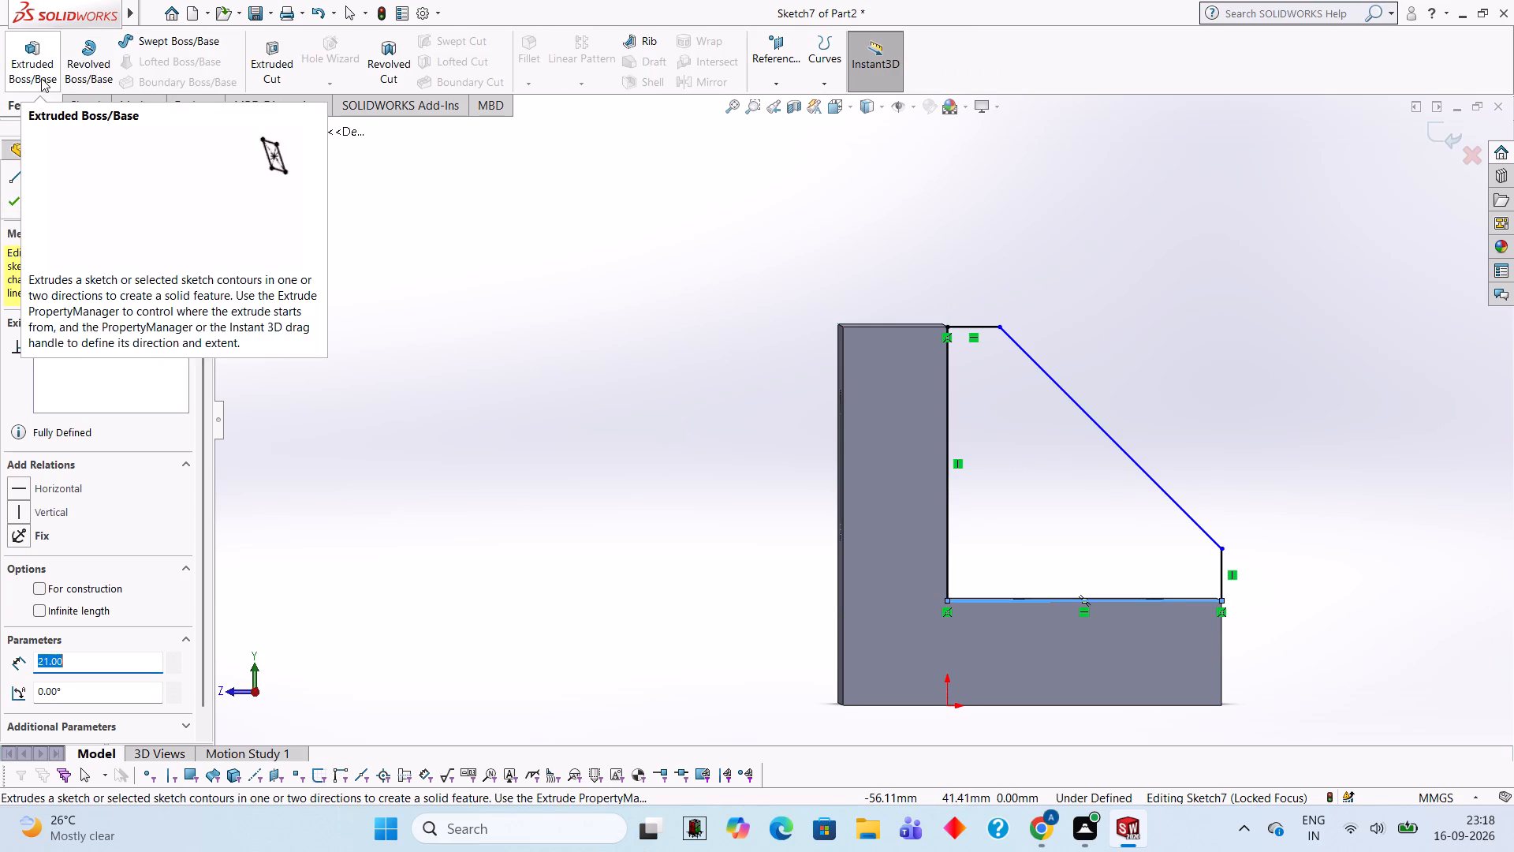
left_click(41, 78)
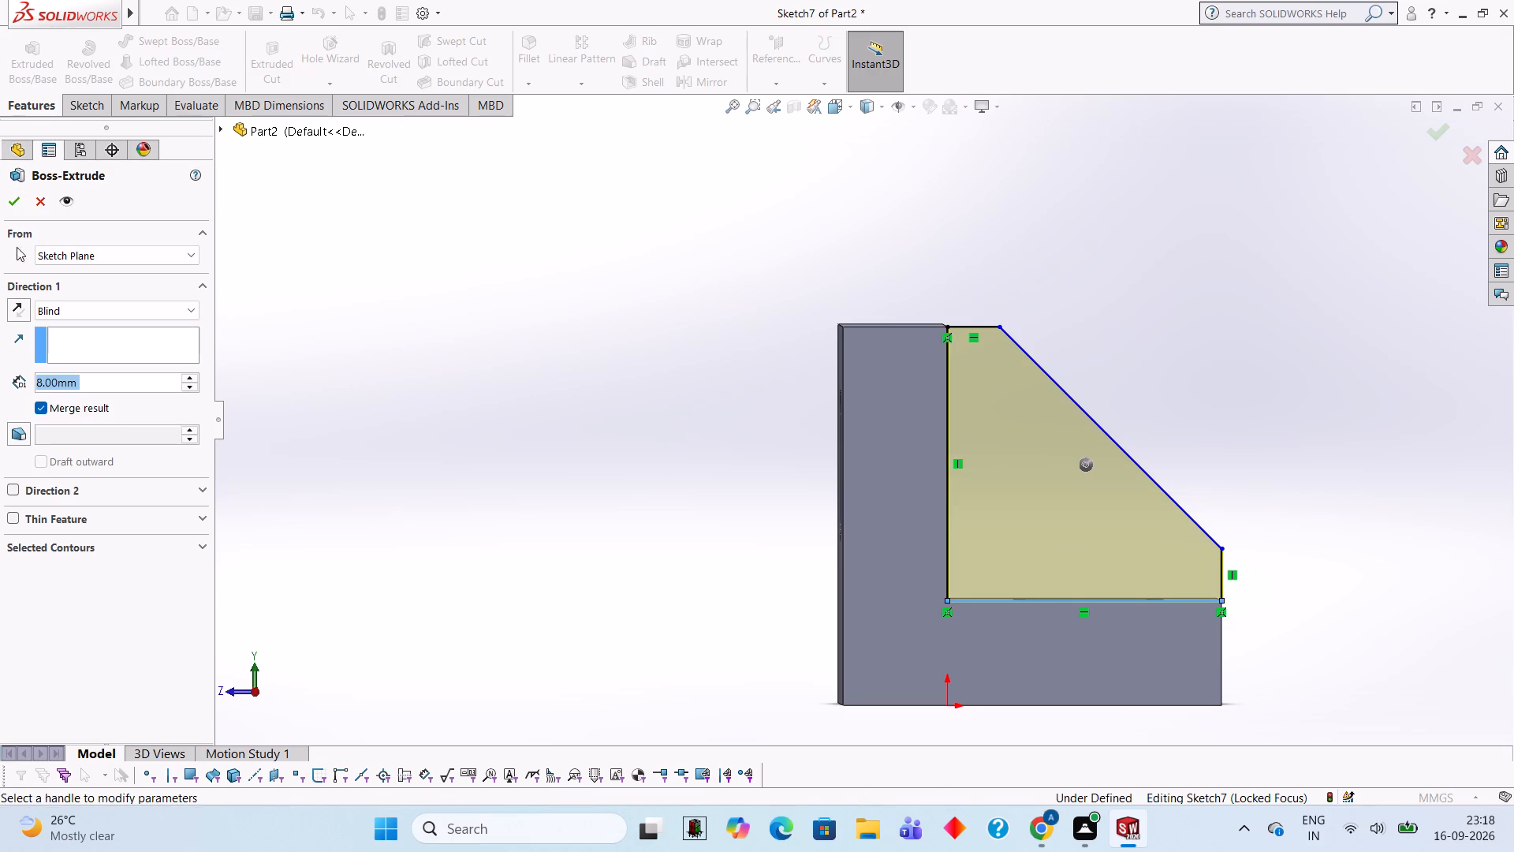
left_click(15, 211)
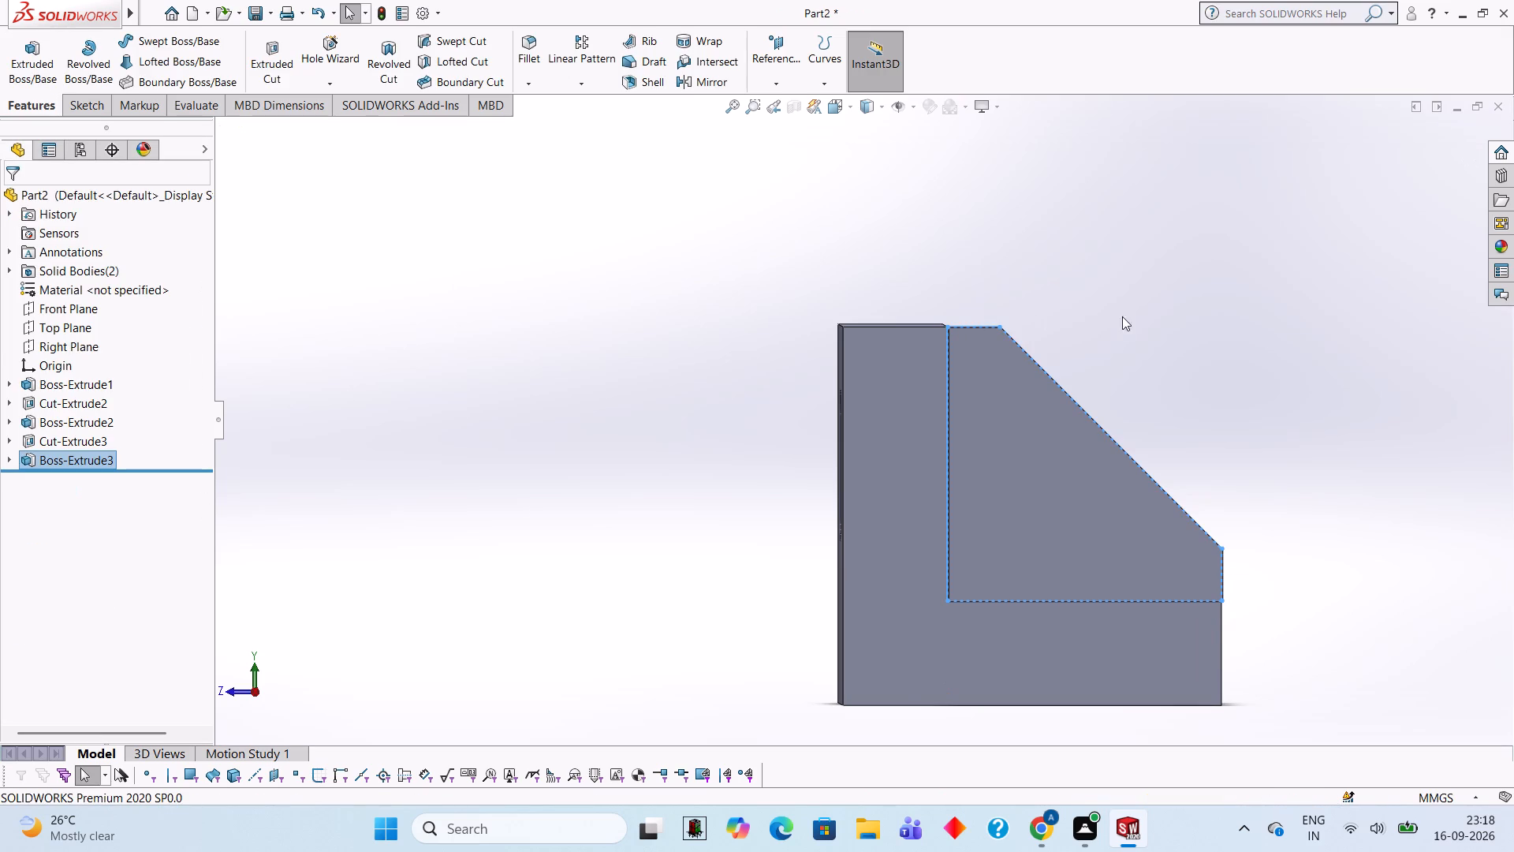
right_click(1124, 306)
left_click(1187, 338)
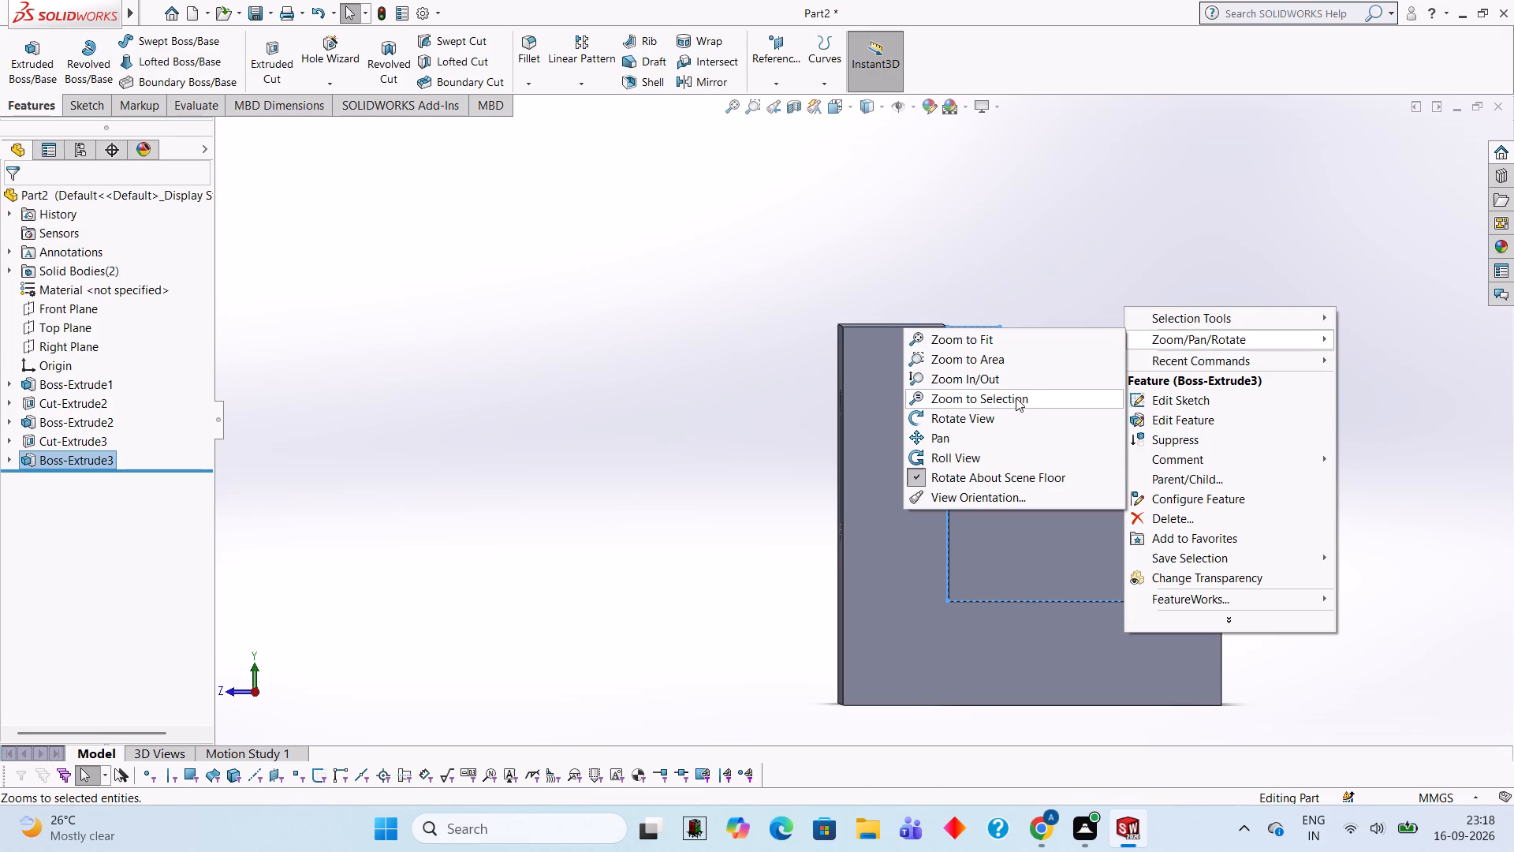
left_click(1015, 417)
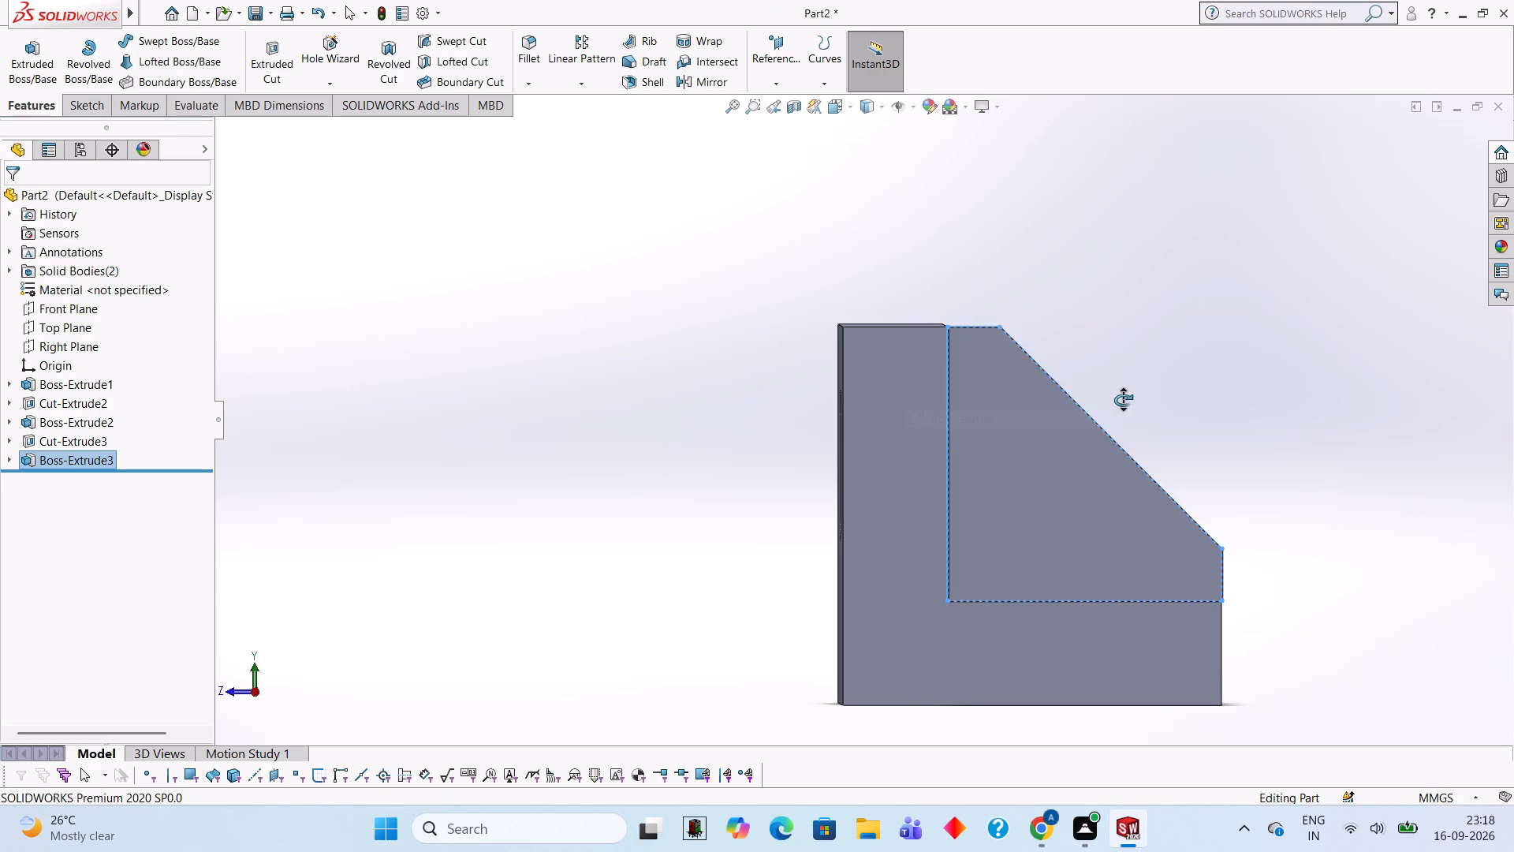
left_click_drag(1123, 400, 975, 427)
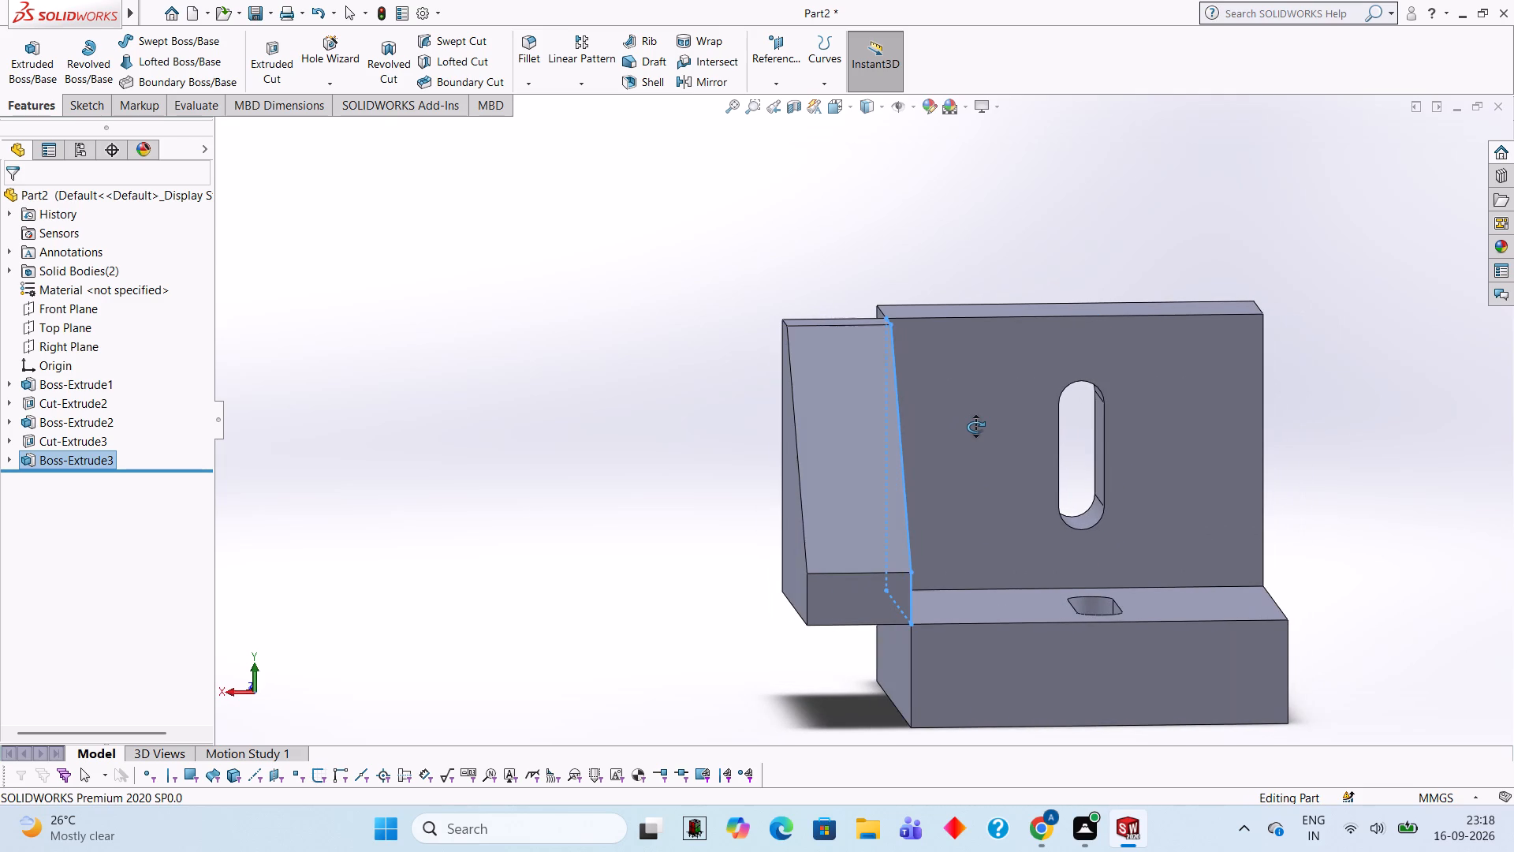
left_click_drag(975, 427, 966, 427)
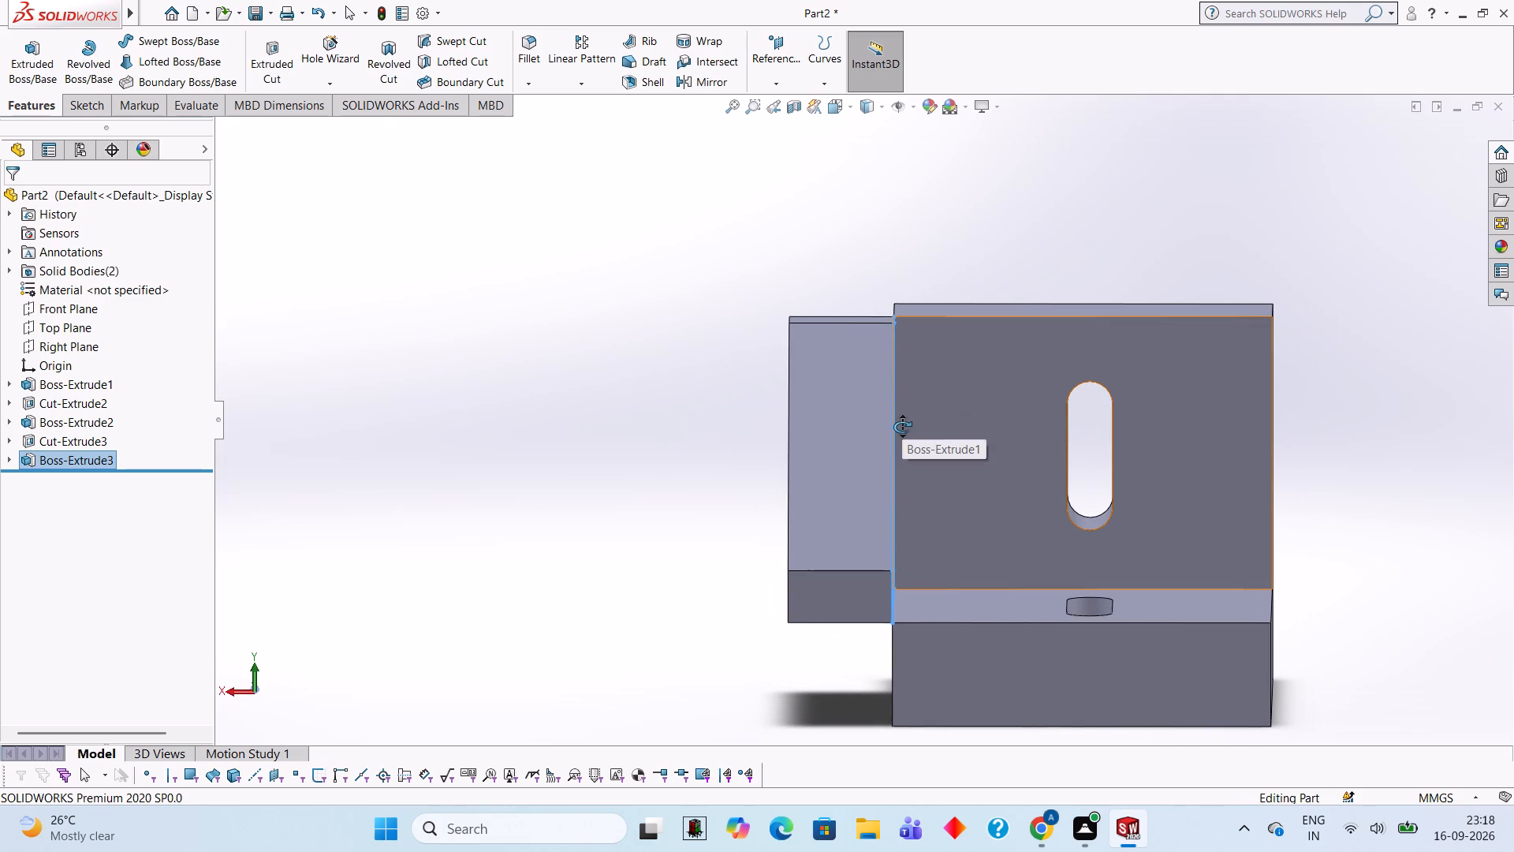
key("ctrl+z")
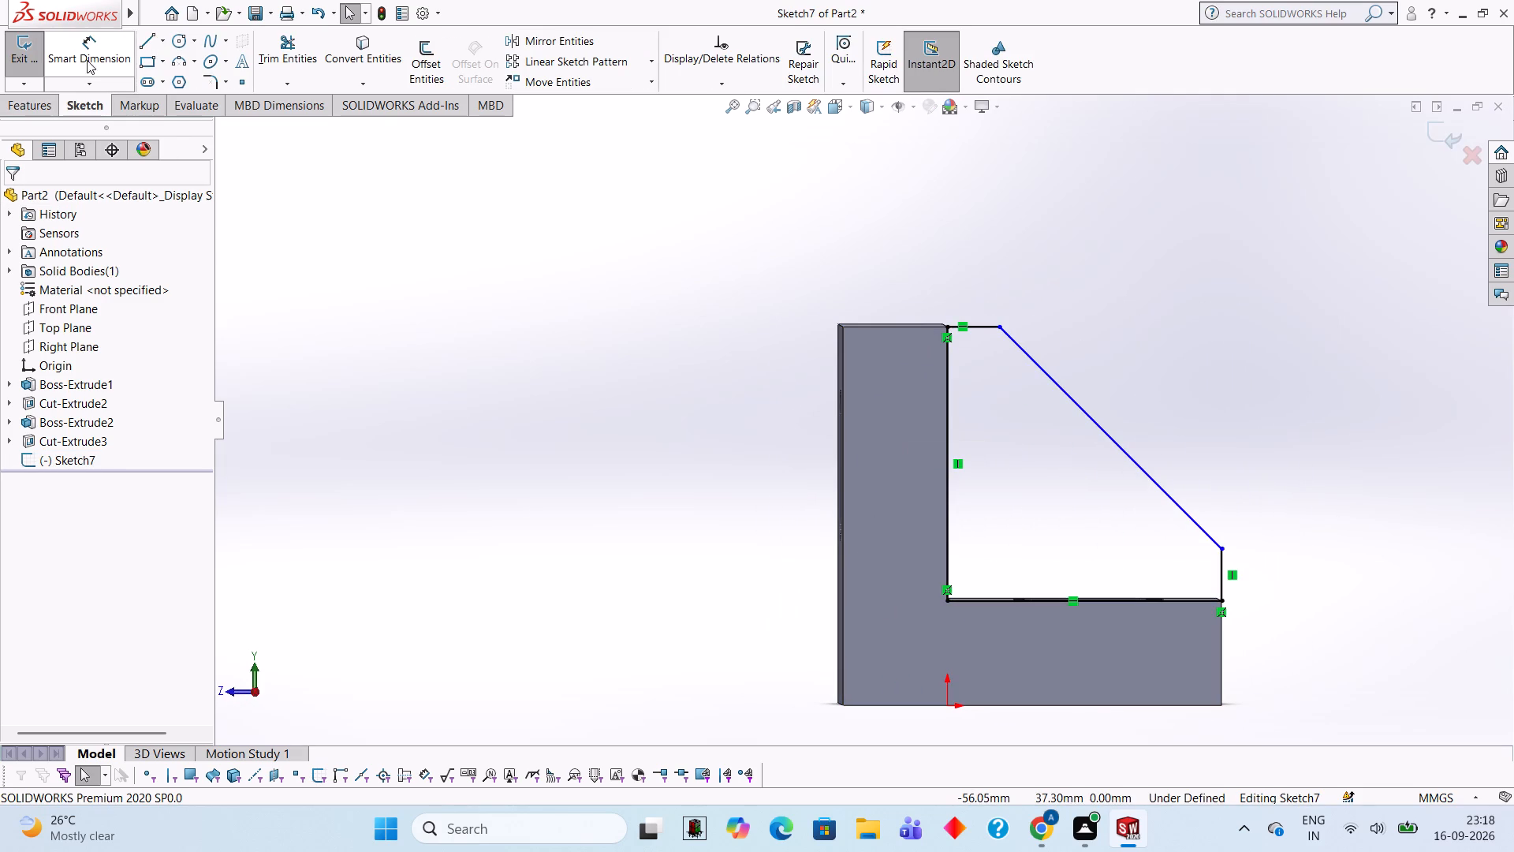
Boss-Extrude the closed sloped profile Blind 4 mm in the reversed direction, inward over the slotted legs.
left_click(49, 102)
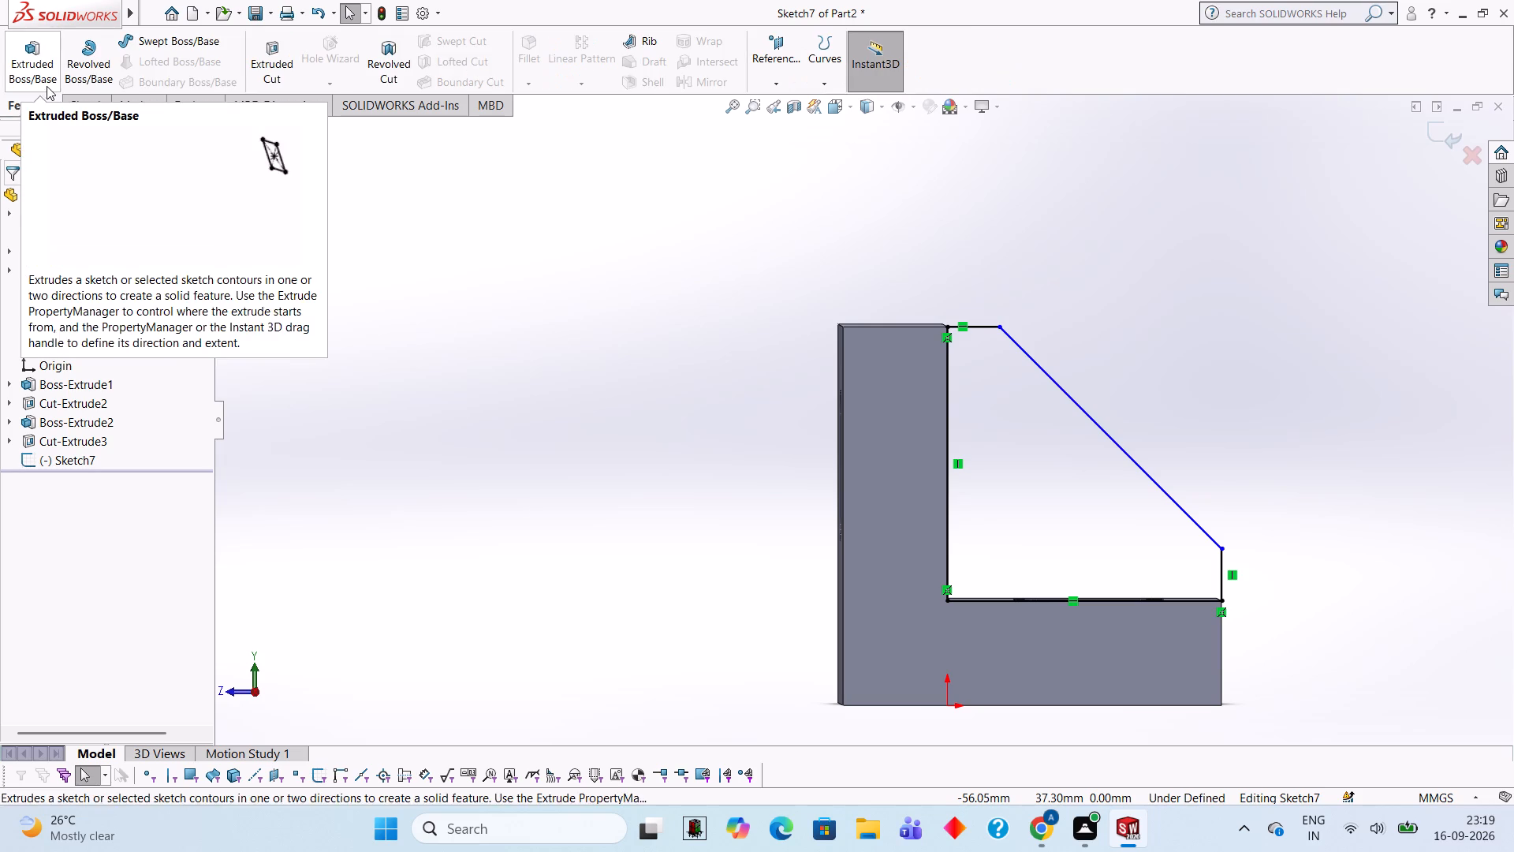
left_click(47, 86)
key("4")
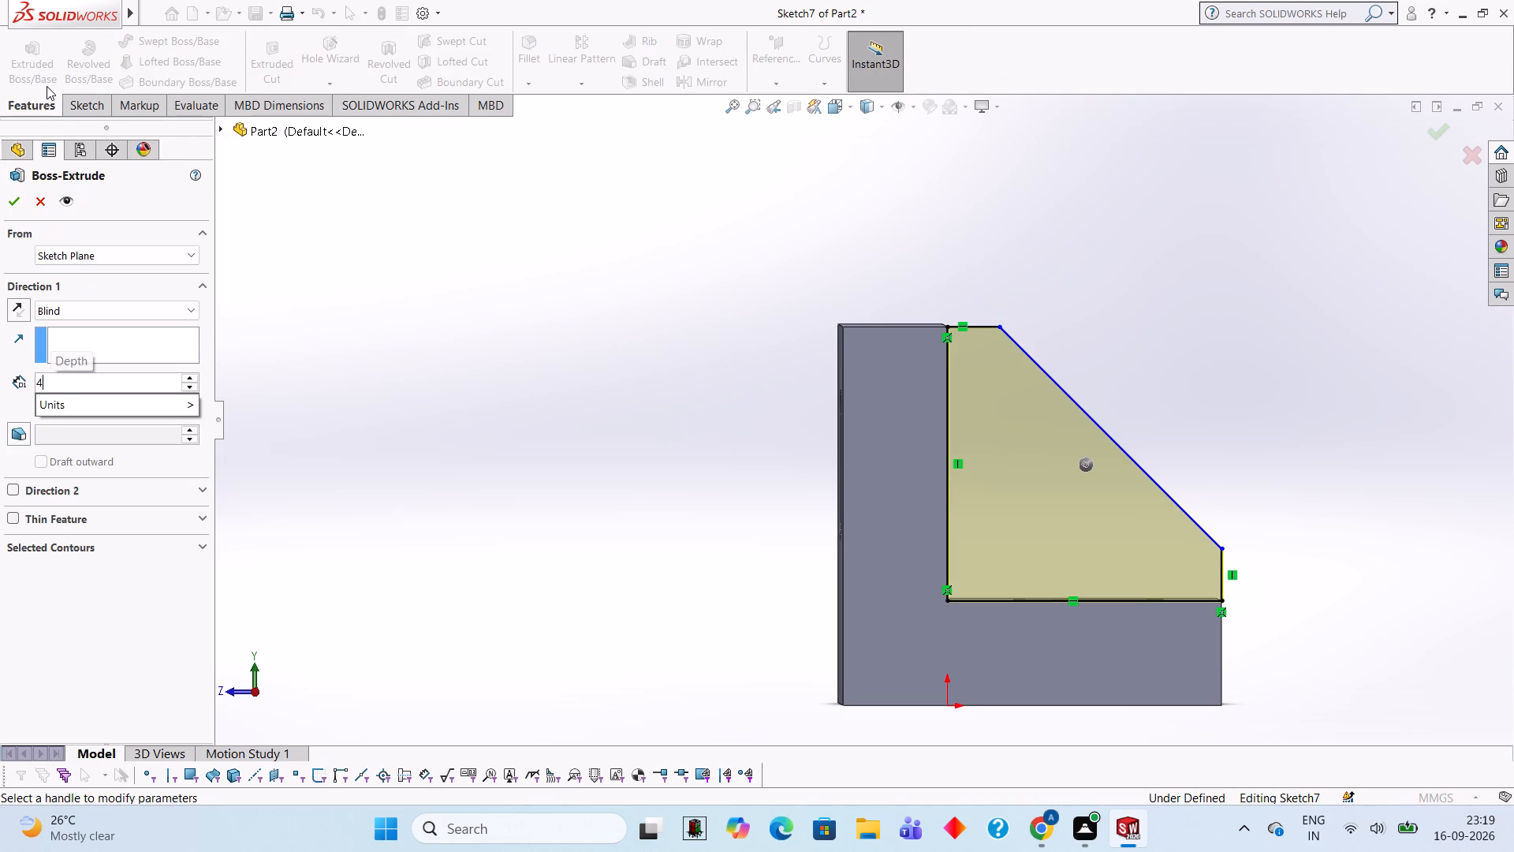
key("Return")
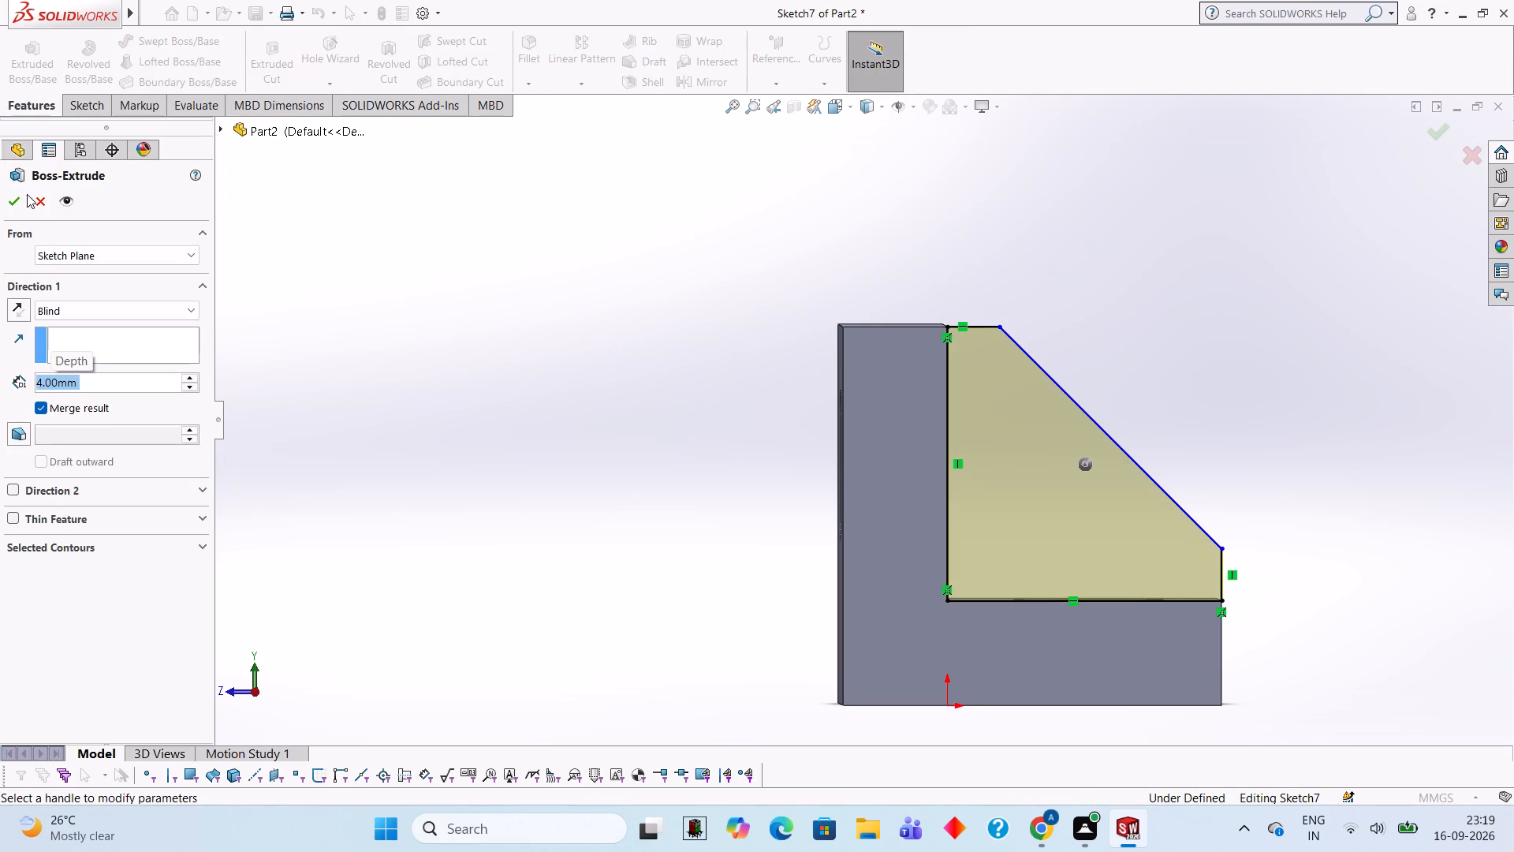
left_click(24, 314)
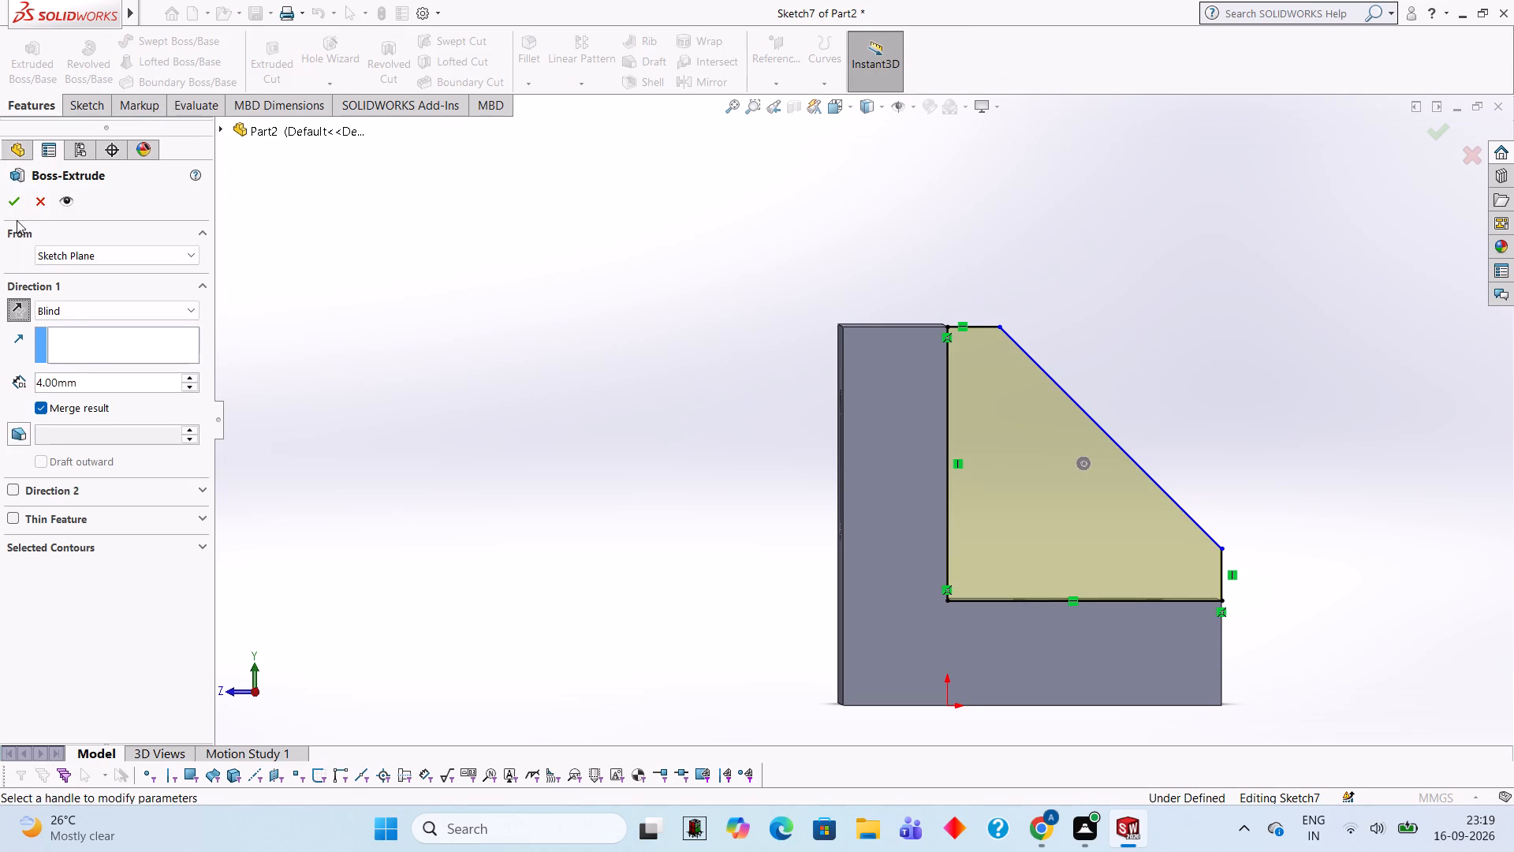
left_click(17, 207)
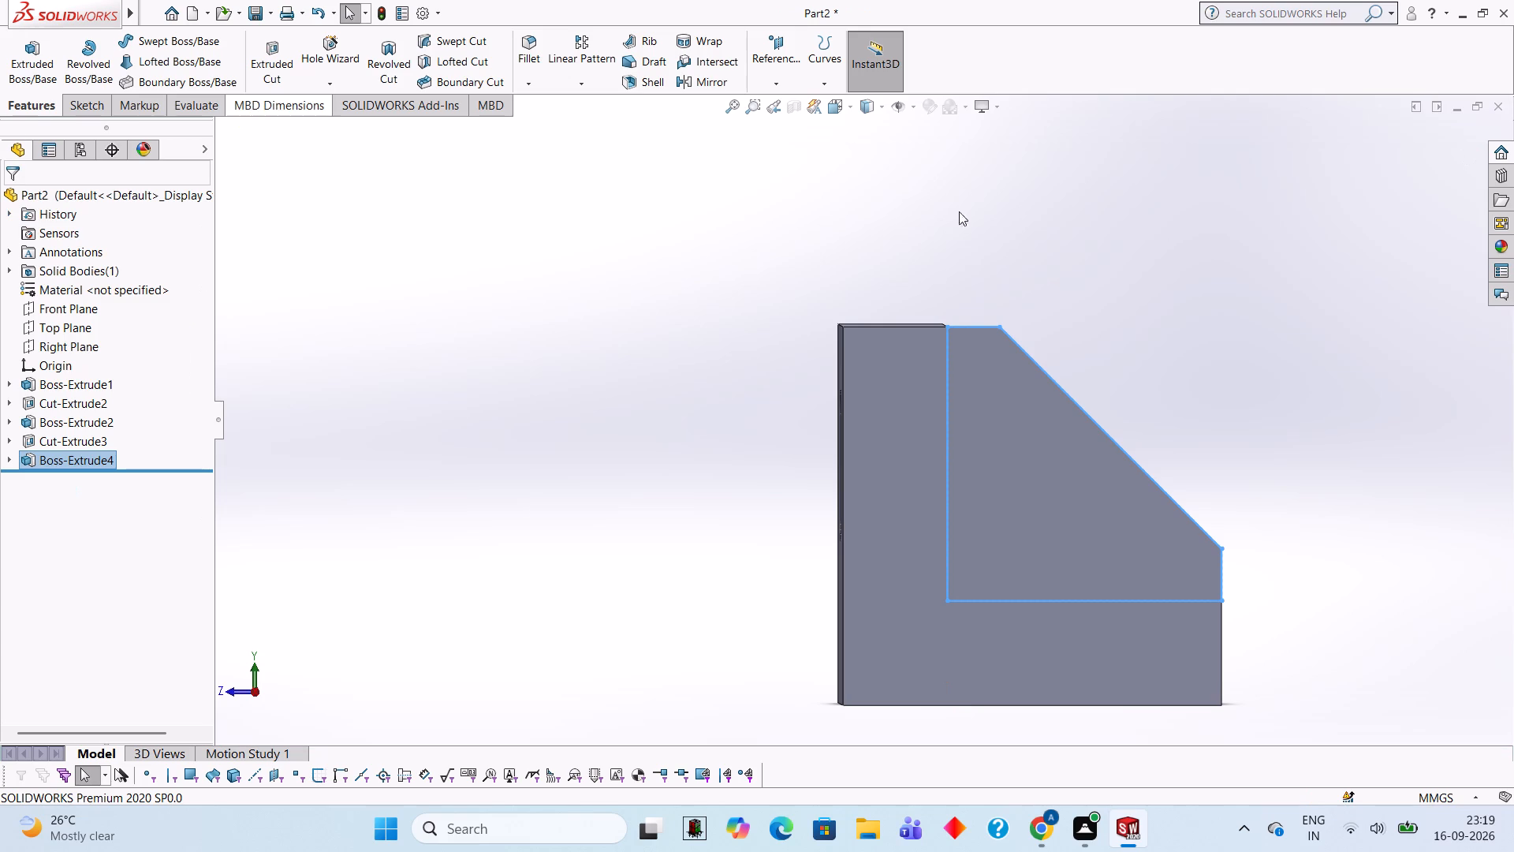
Examine the sloped side web from the slotted side and from the bracket's opposite, still open side.
right_click(1232, 210)
left_click(1282, 249)
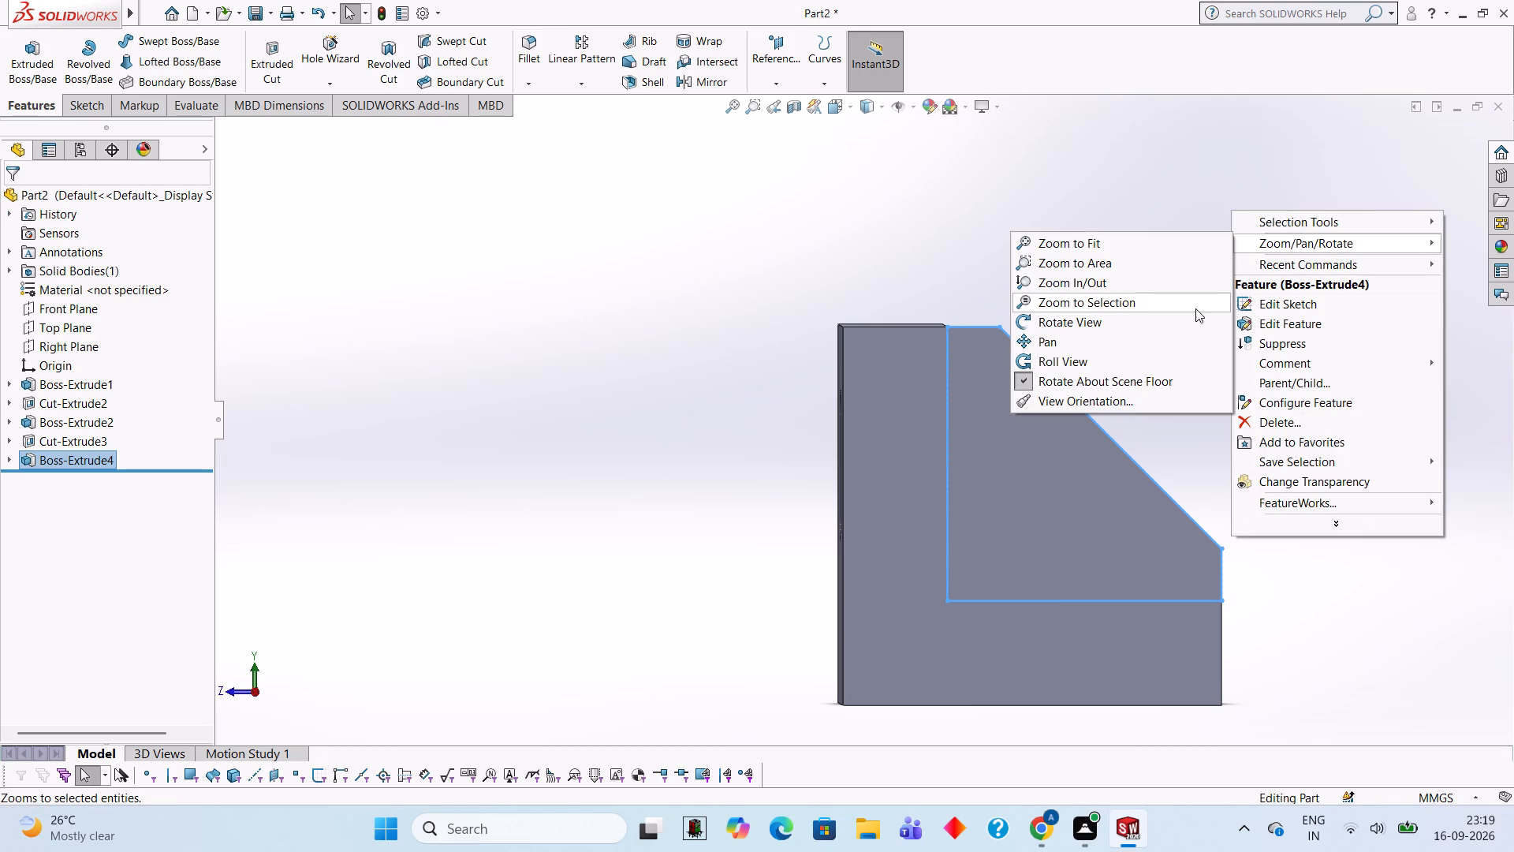
left_click(1191, 322)
left_click_drag(1225, 332, 1218, 365)
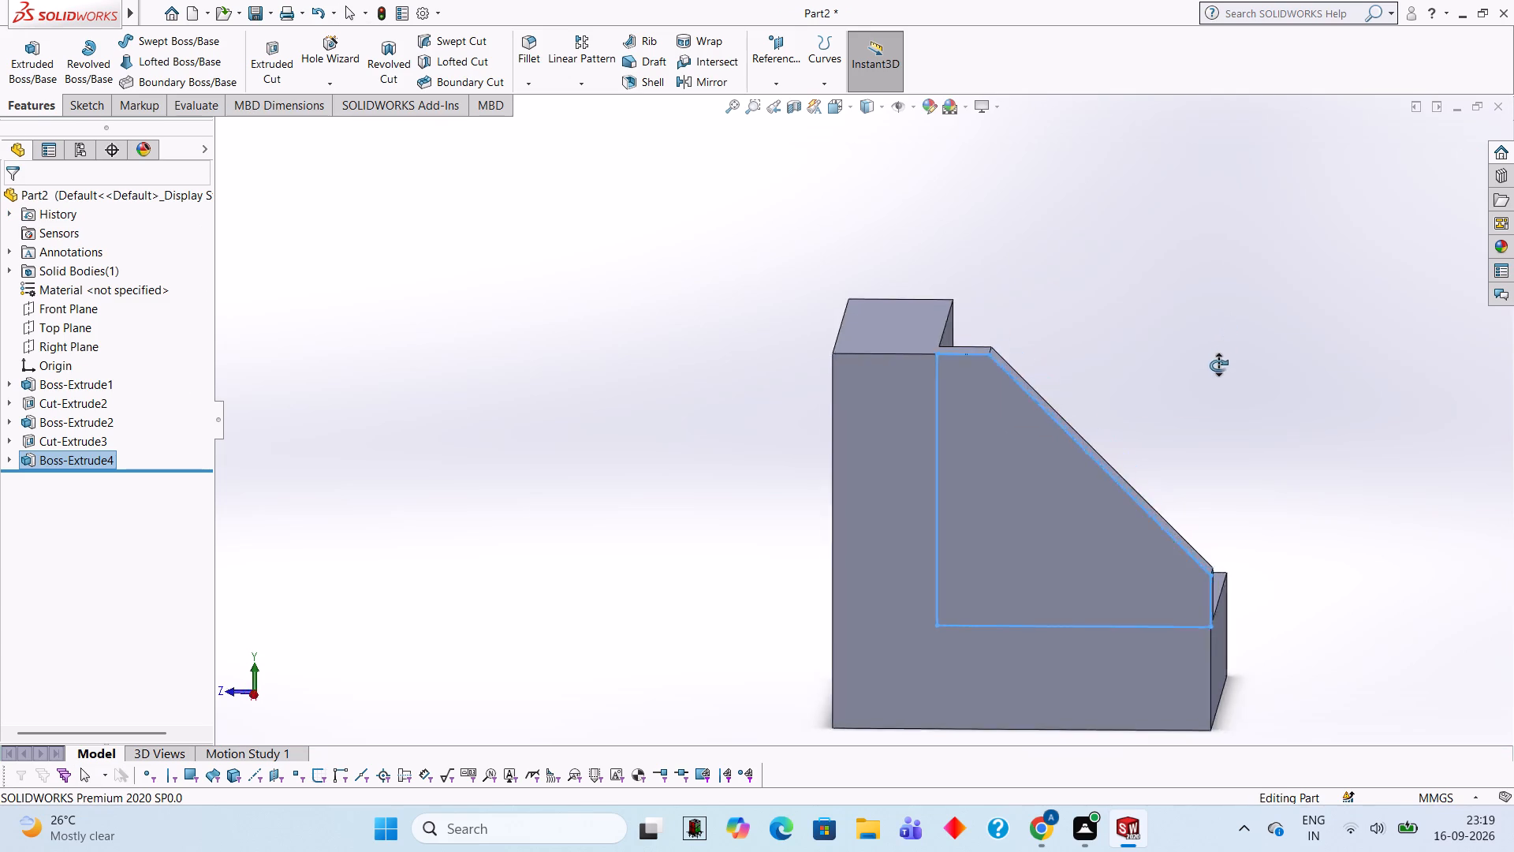
left_click_drag(1218, 365, 992, 367)
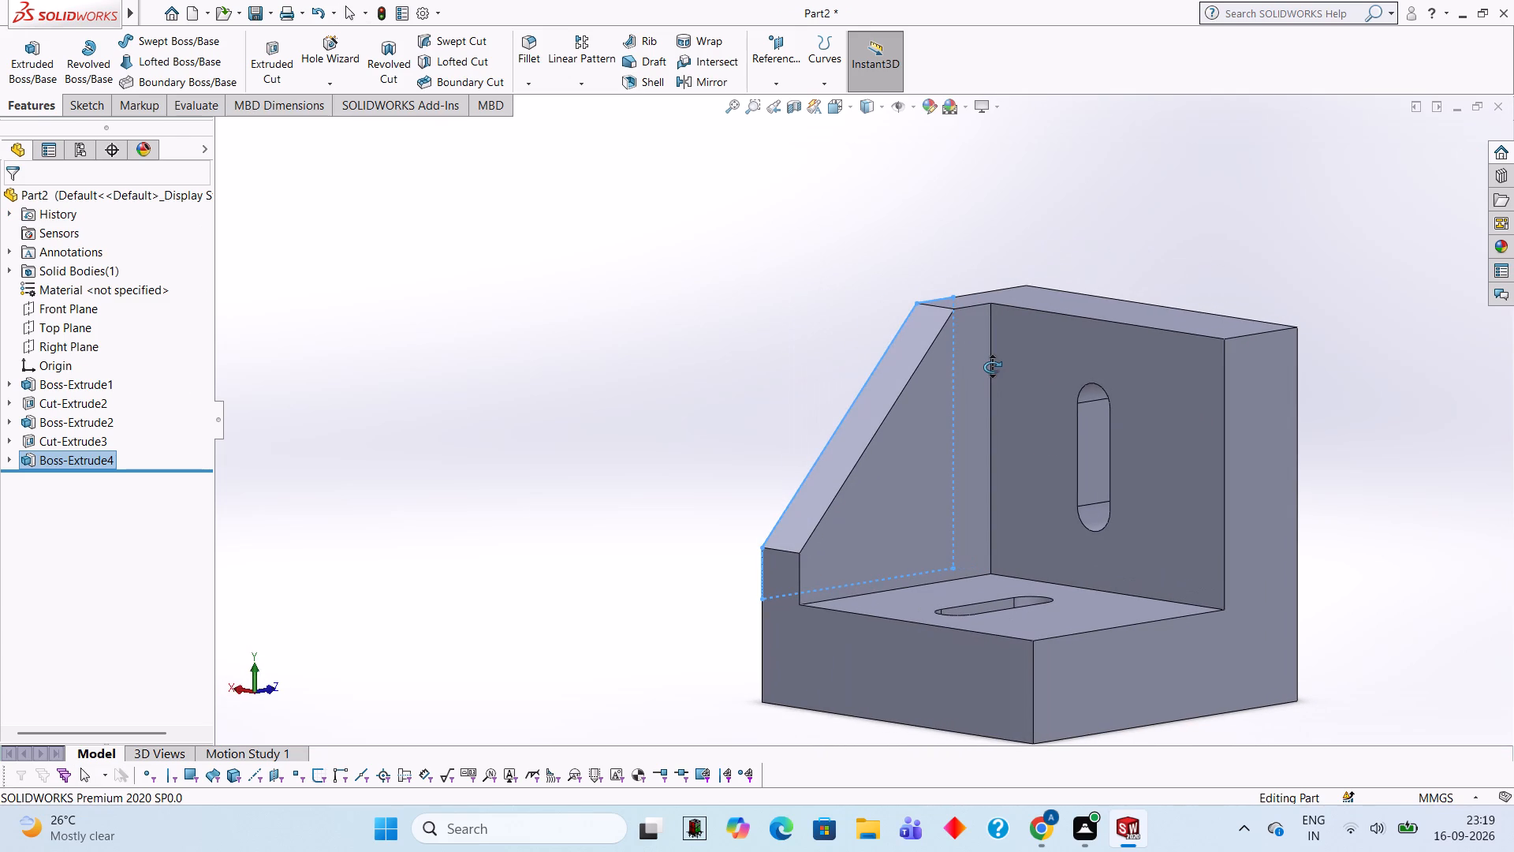
left_click_drag(992, 367, 903, 353)
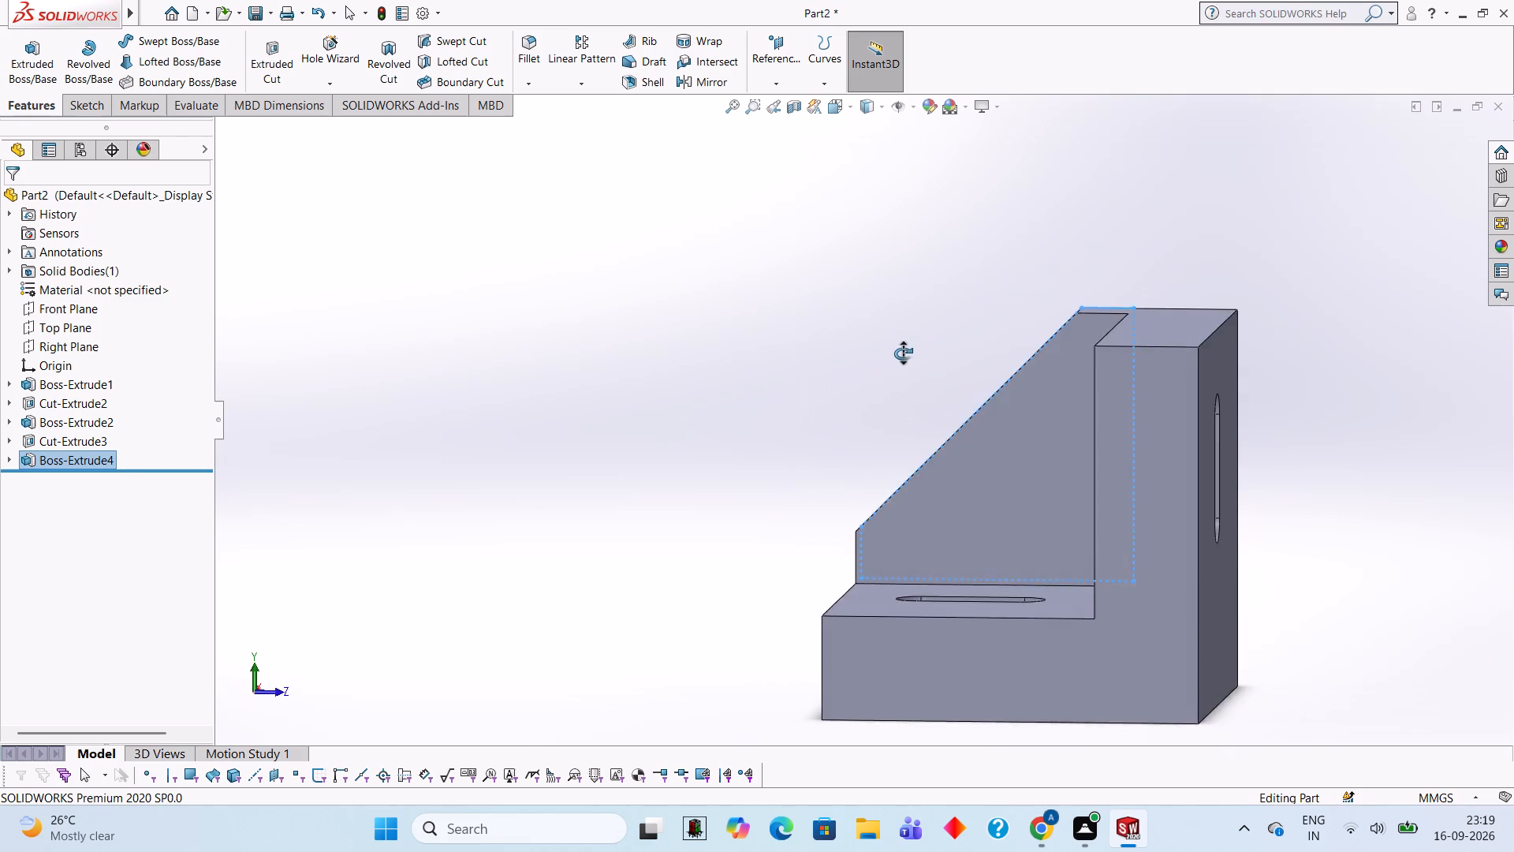
left_click_drag(903, 353, 924, 326)
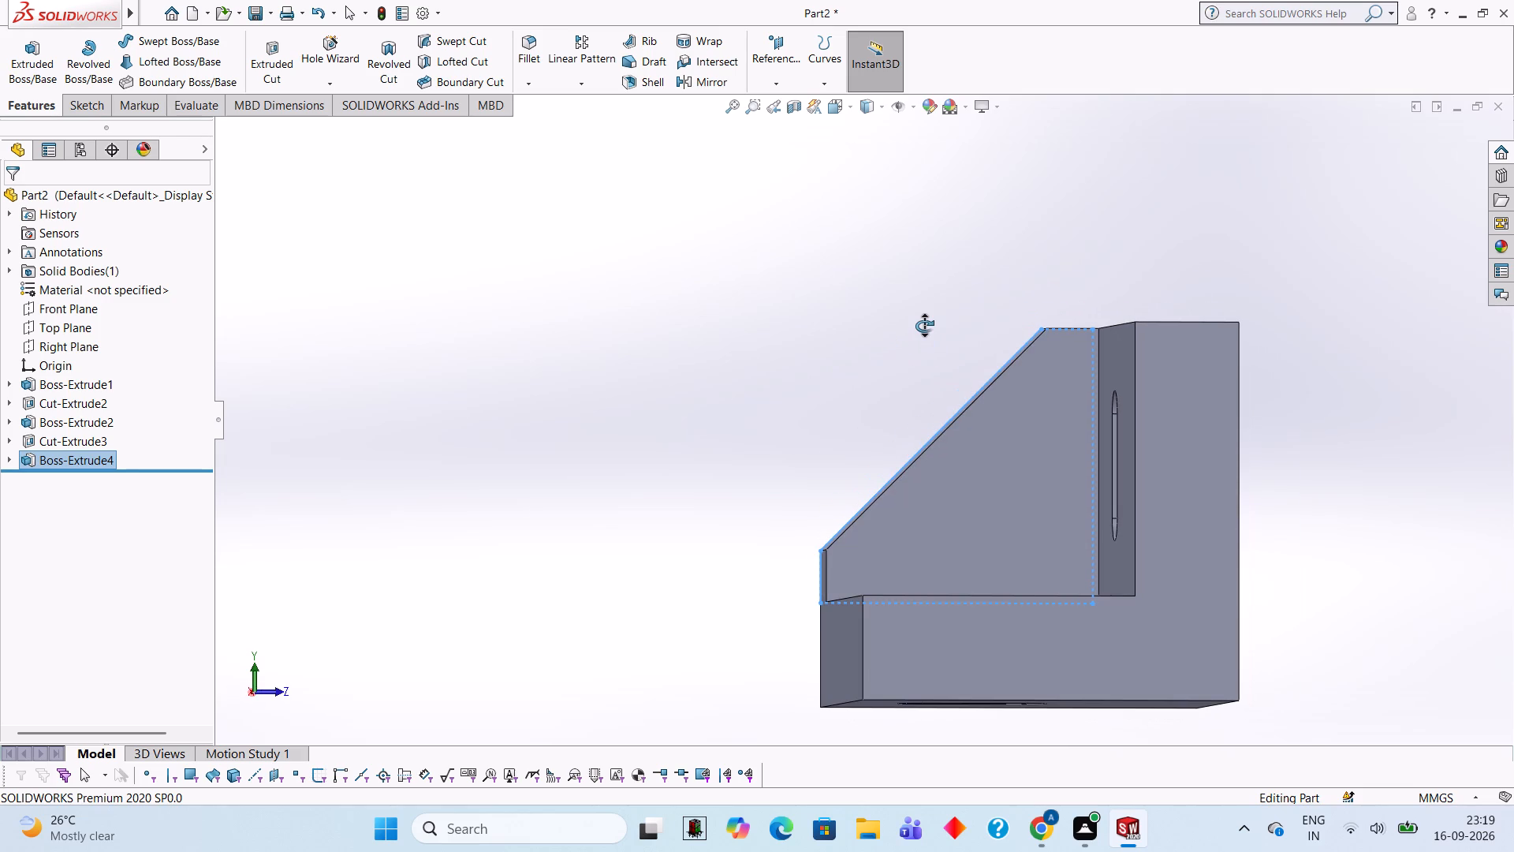
left_click_drag(924, 326, 900, 368)
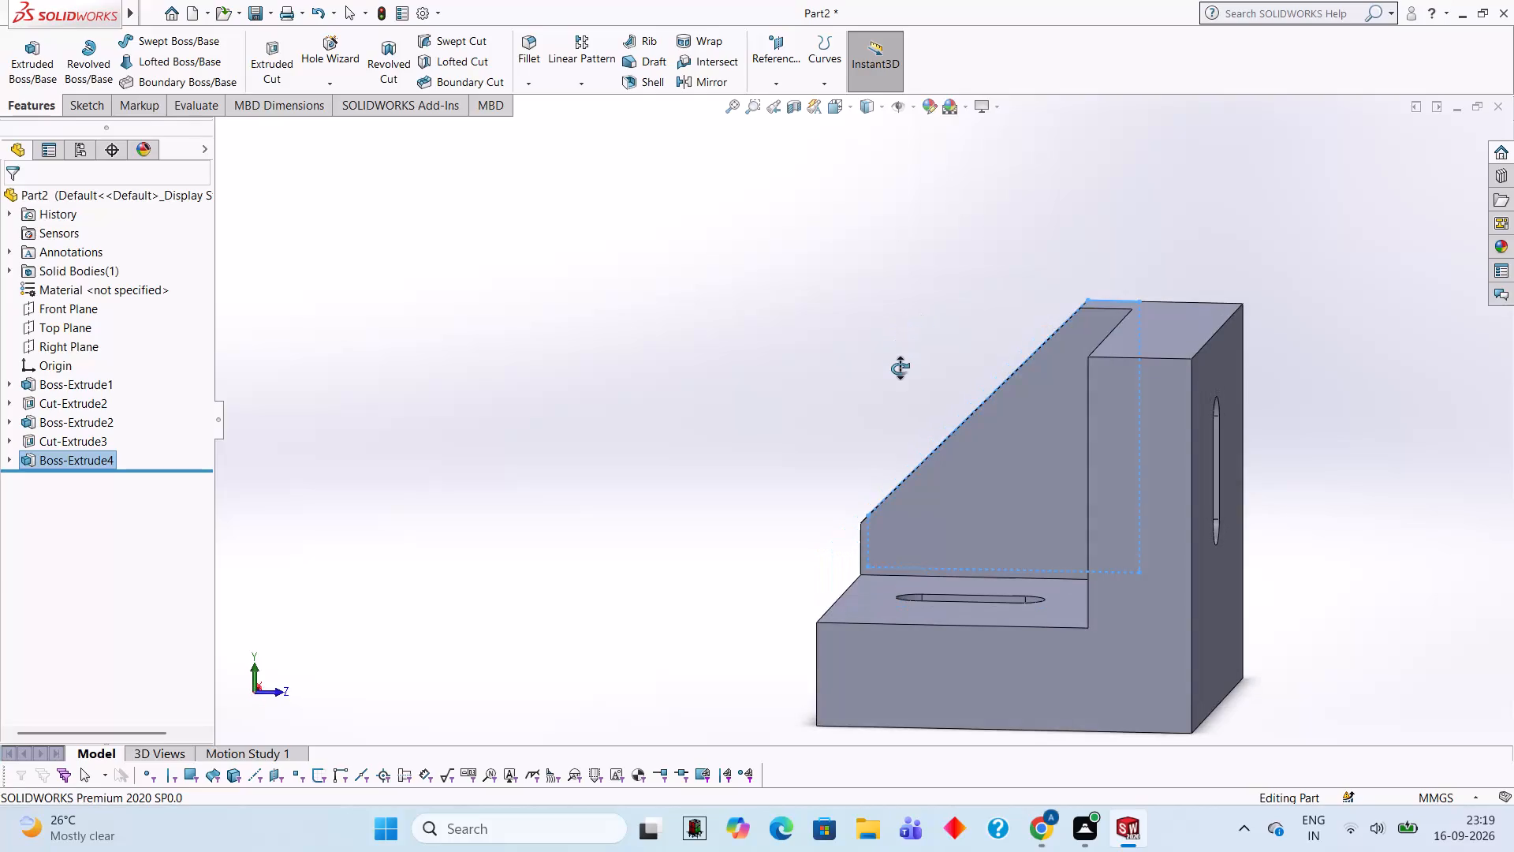
left_click_drag(900, 368, 906, 368)
key("Escape")
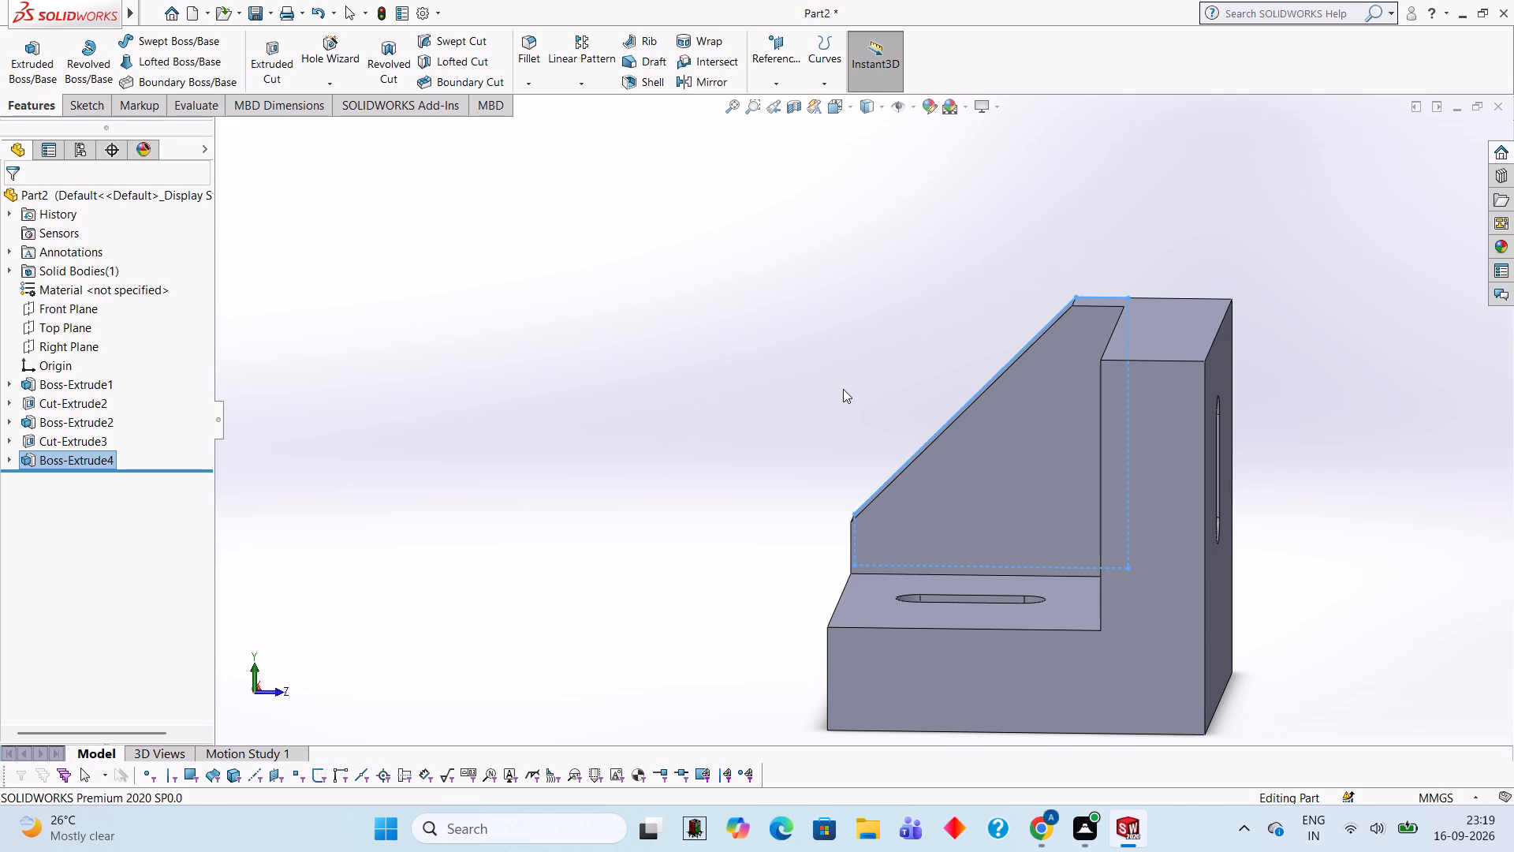
left_click_drag(837, 293, 887, 282)
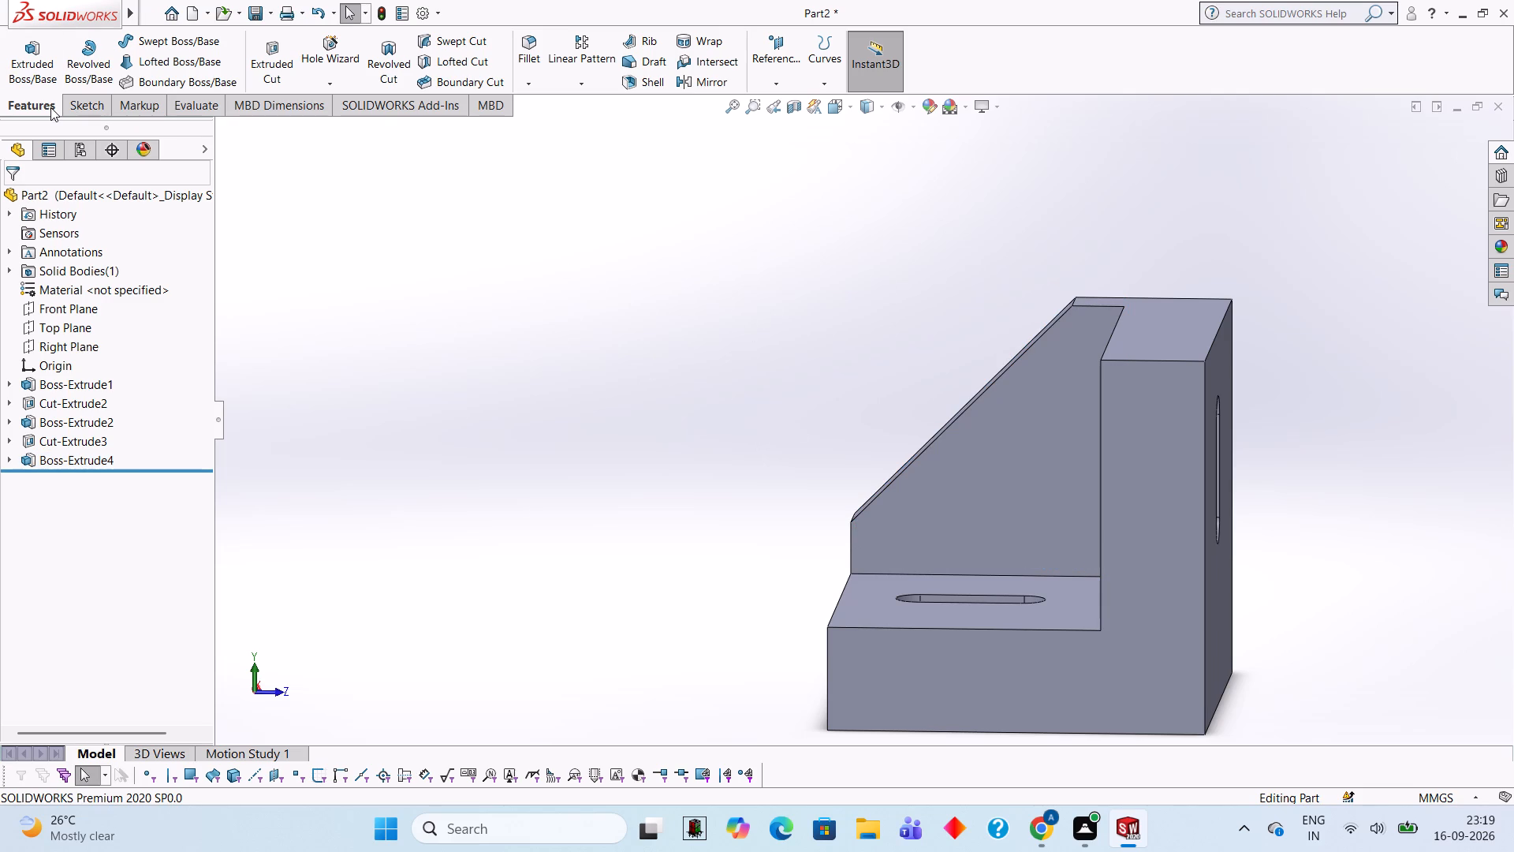
On the bracket's opposite side face, sketch a 4 mm horizontal line outward from the upright's inner top corner.
left_click(76, 99)
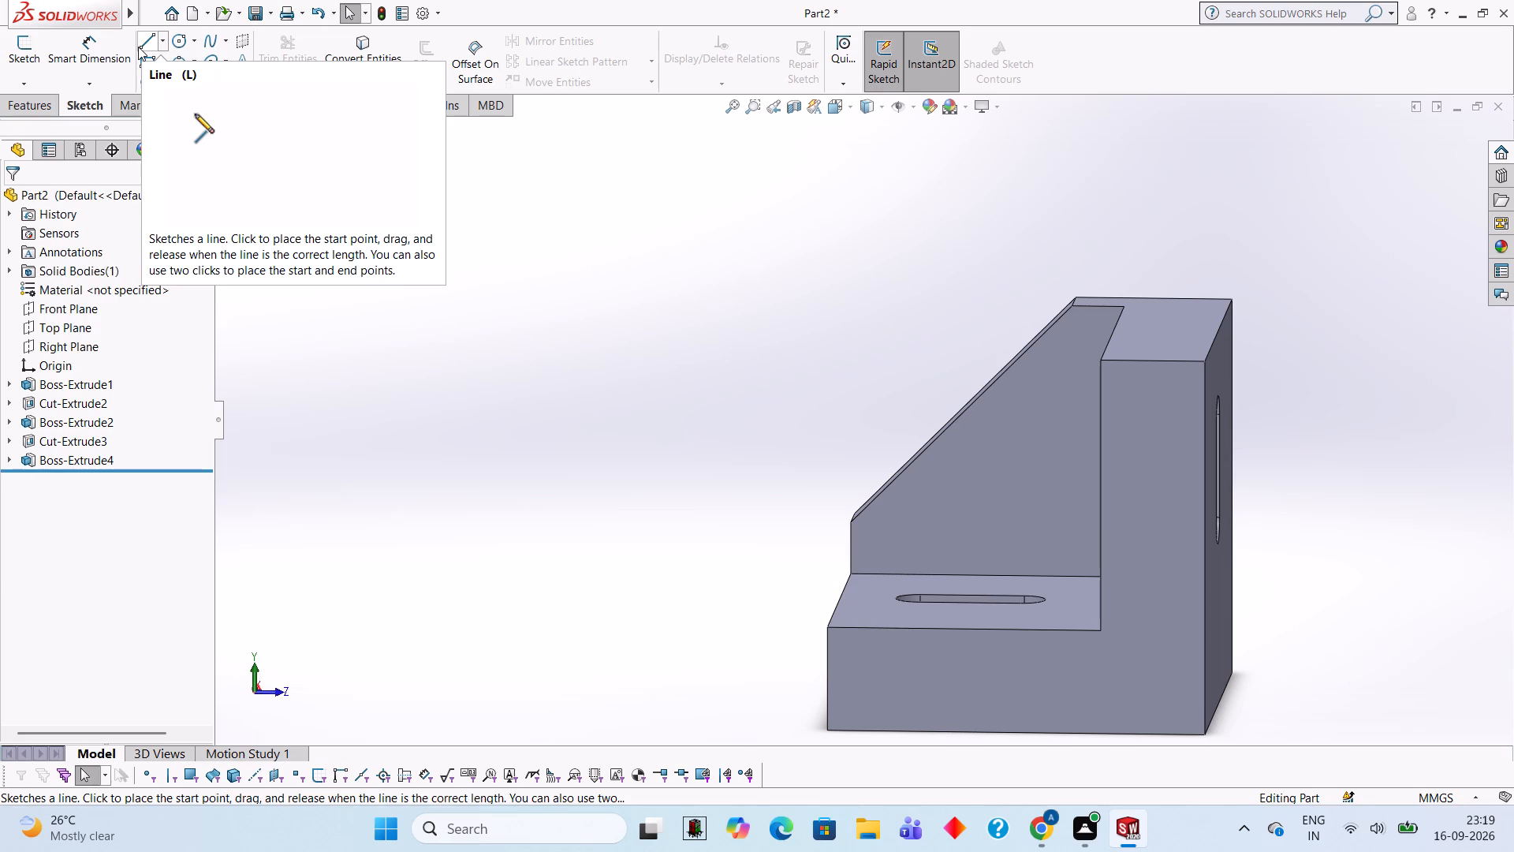
left_click(138, 47)
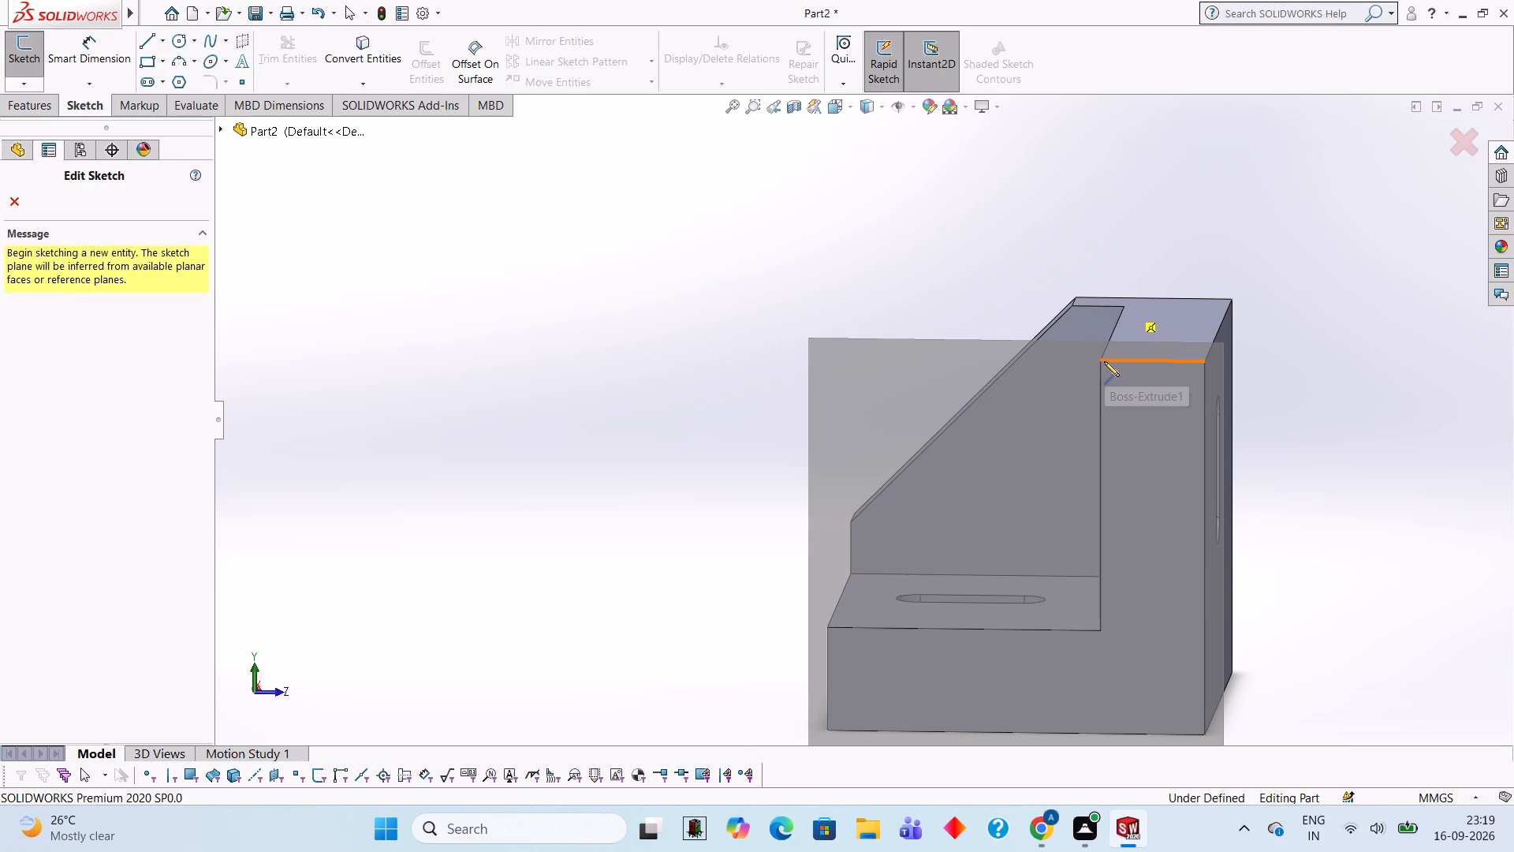
left_click(1101, 361)
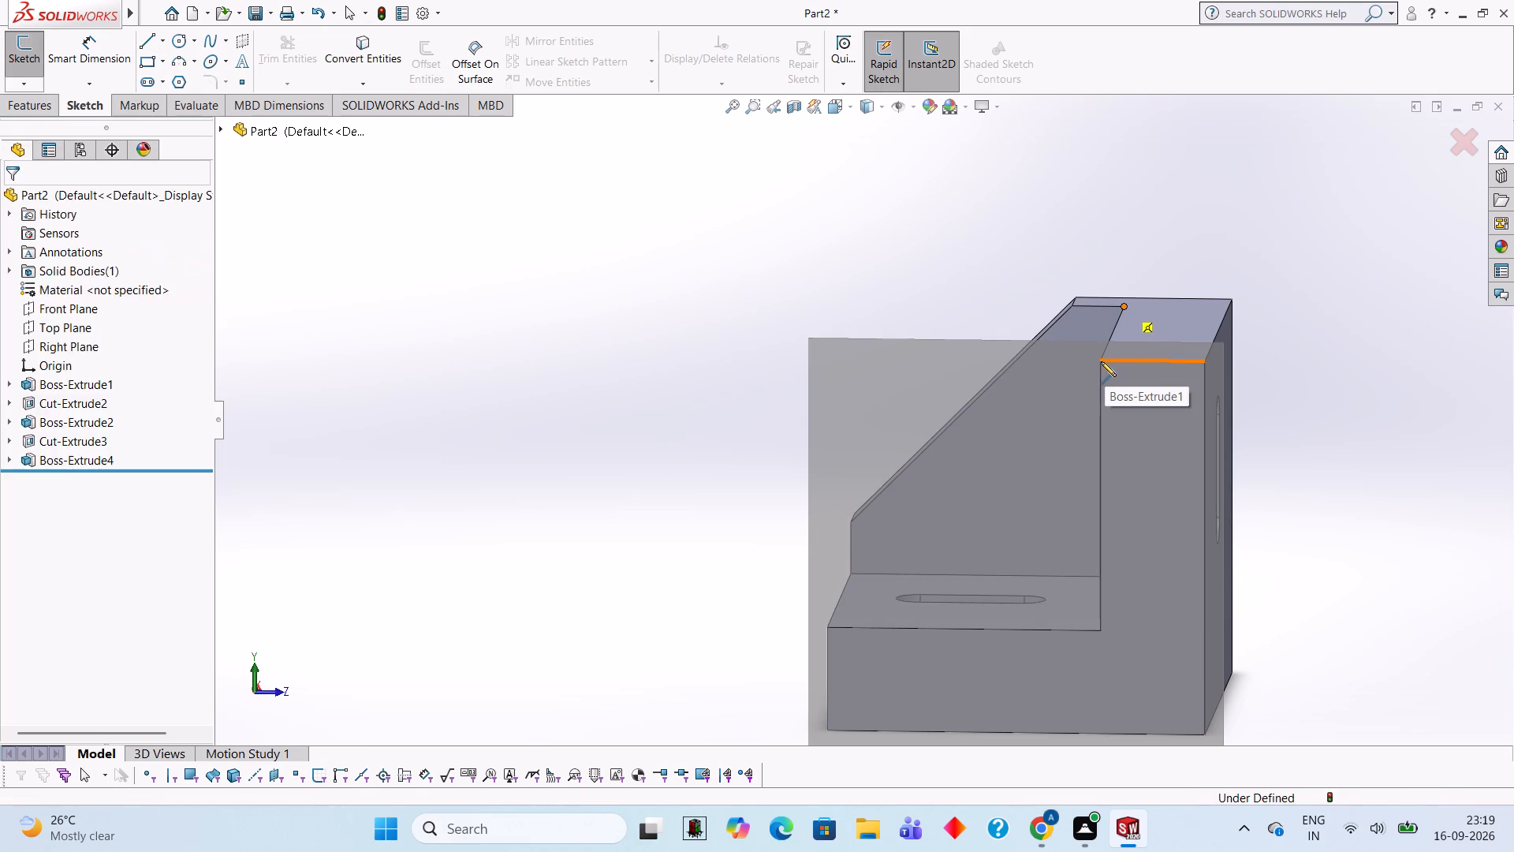
key("4")
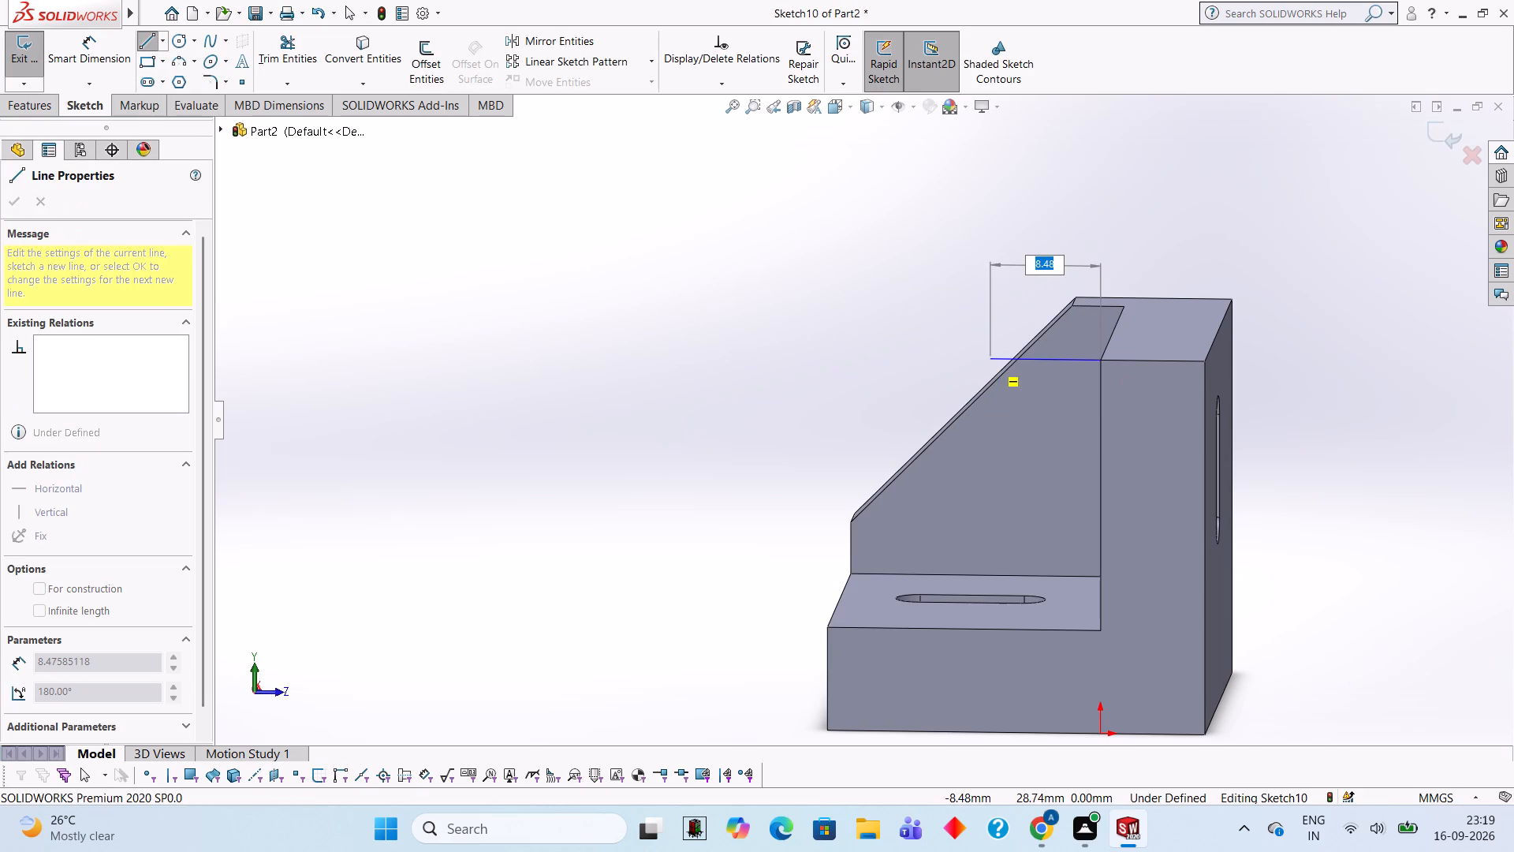
key("Return")
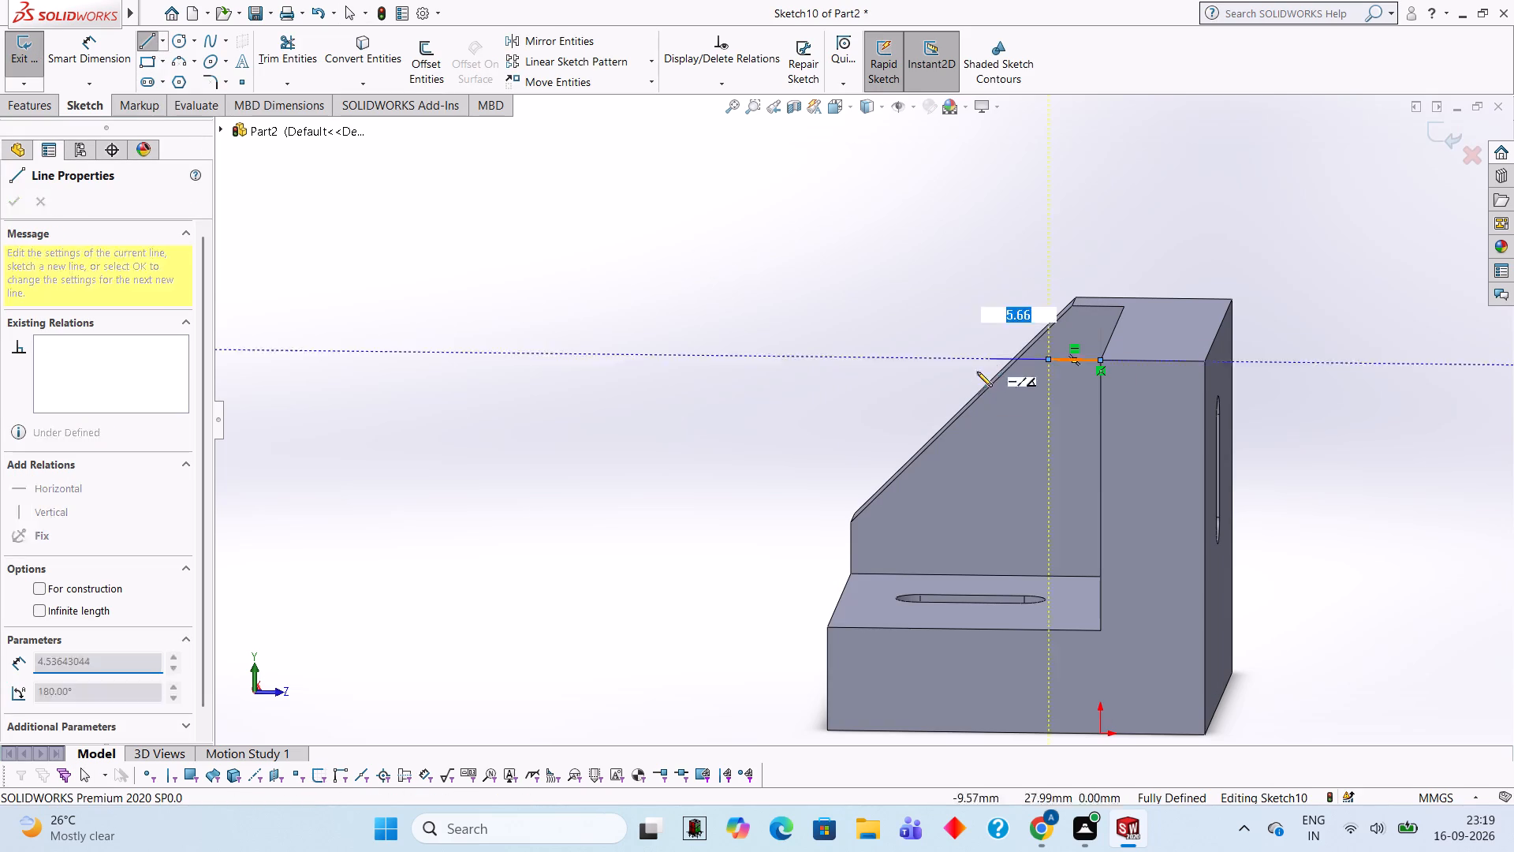
key("Escape")
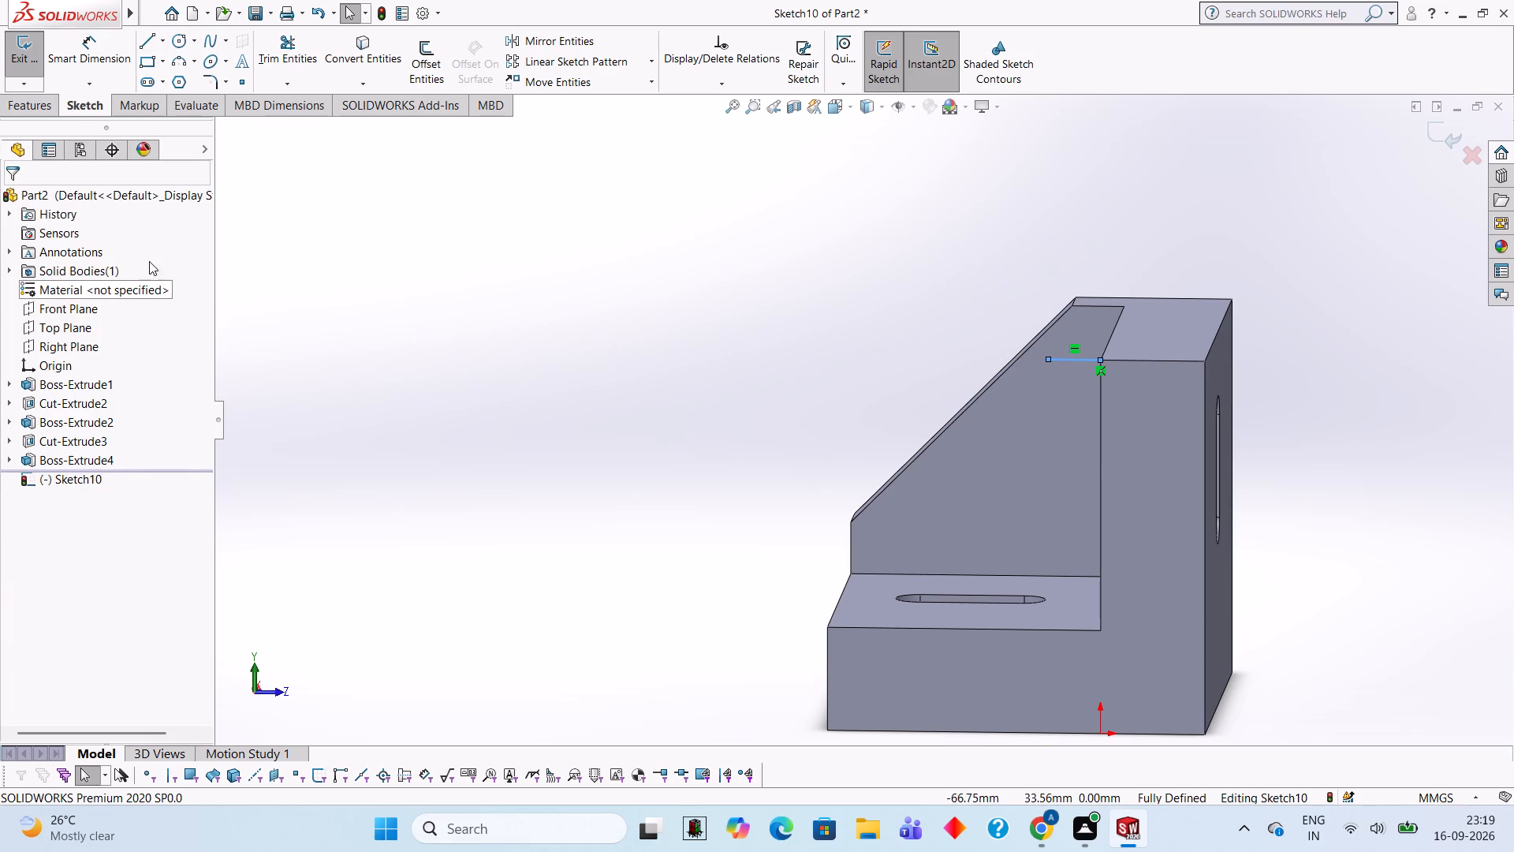
Sketch a 4 mm vertical line up from the top outer corner of the base leg on the same face.
left_click(152, 46)
left_click(830, 629)
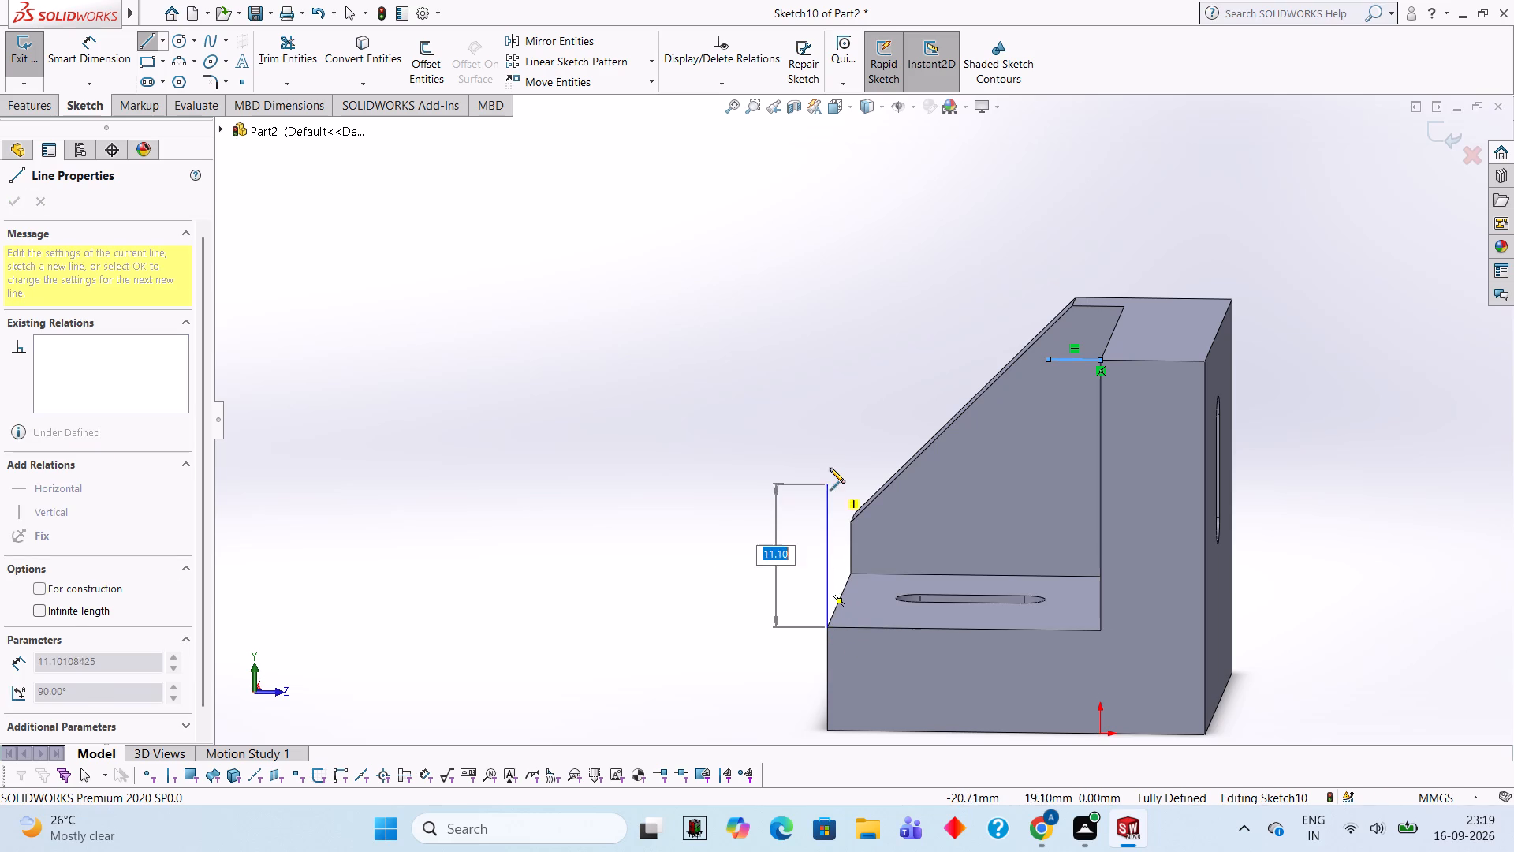
key("4")
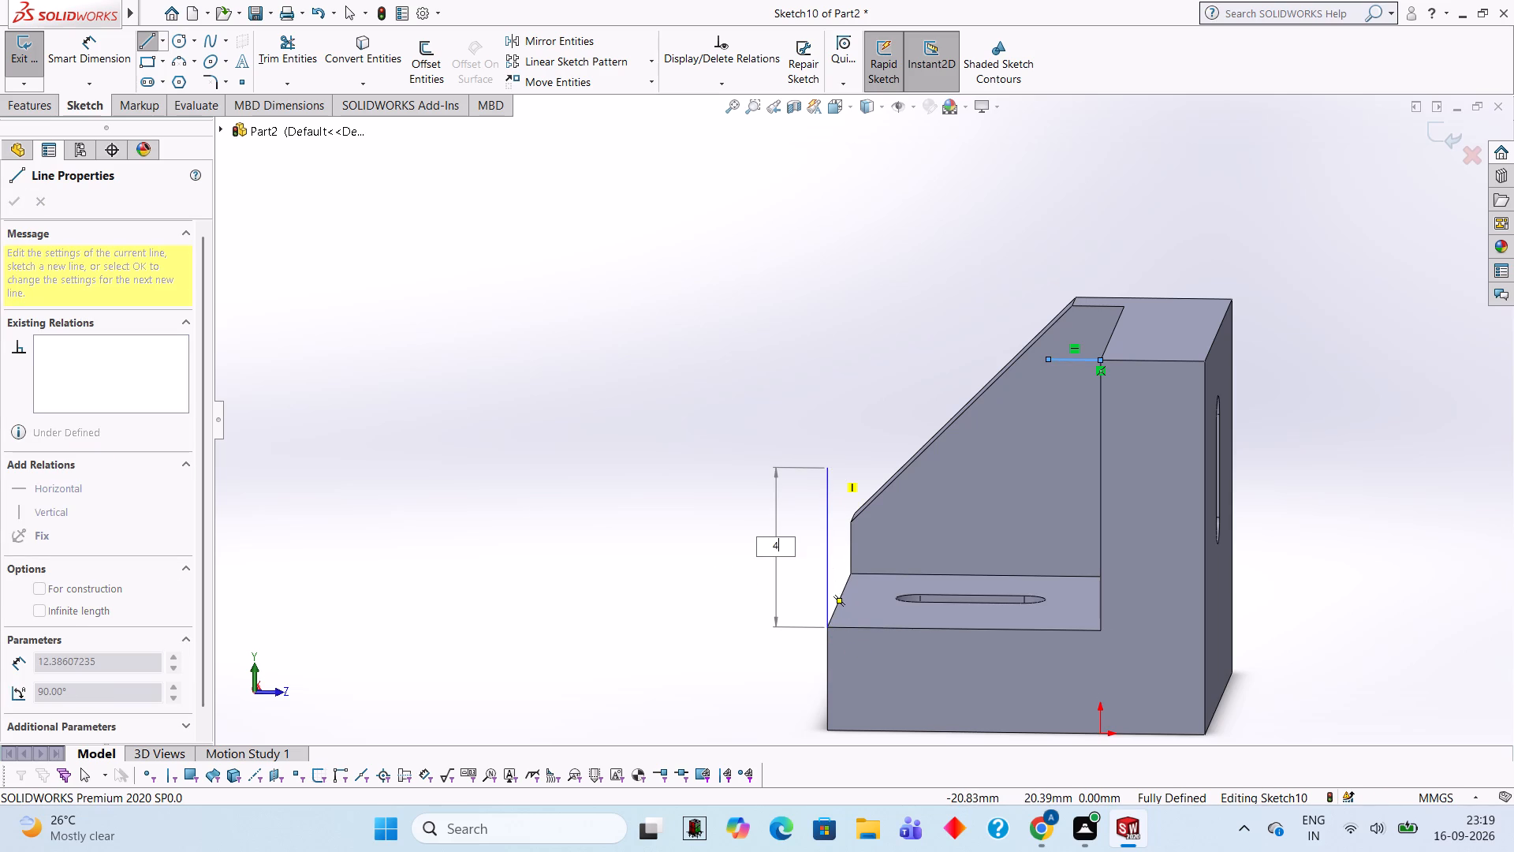
key("Return")
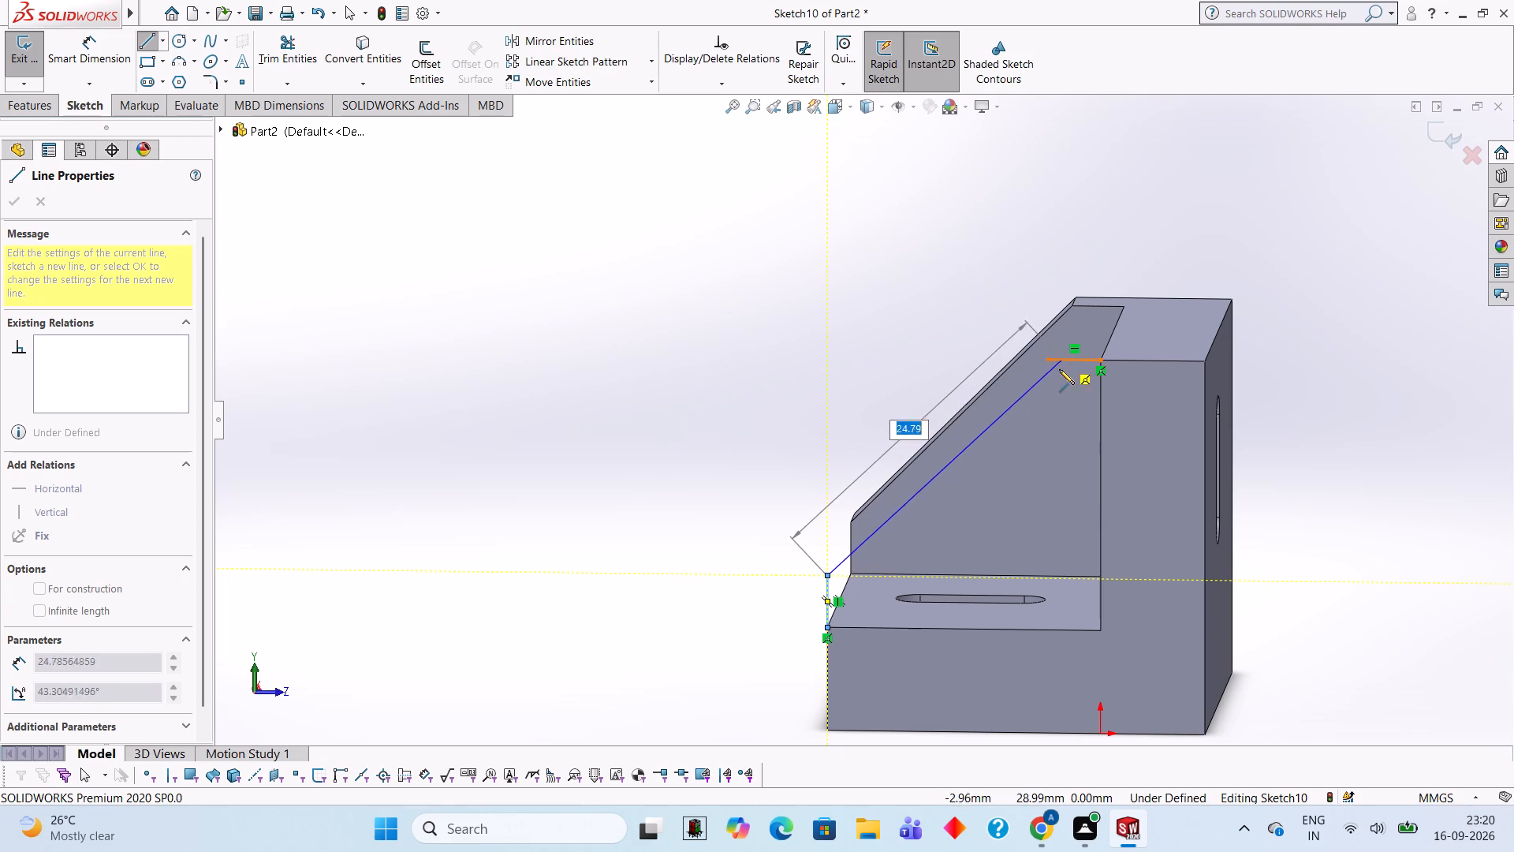
Join the free ends of the two 4 mm lines with a sloped line and close the profile with the model edges.
left_click(1050, 361)
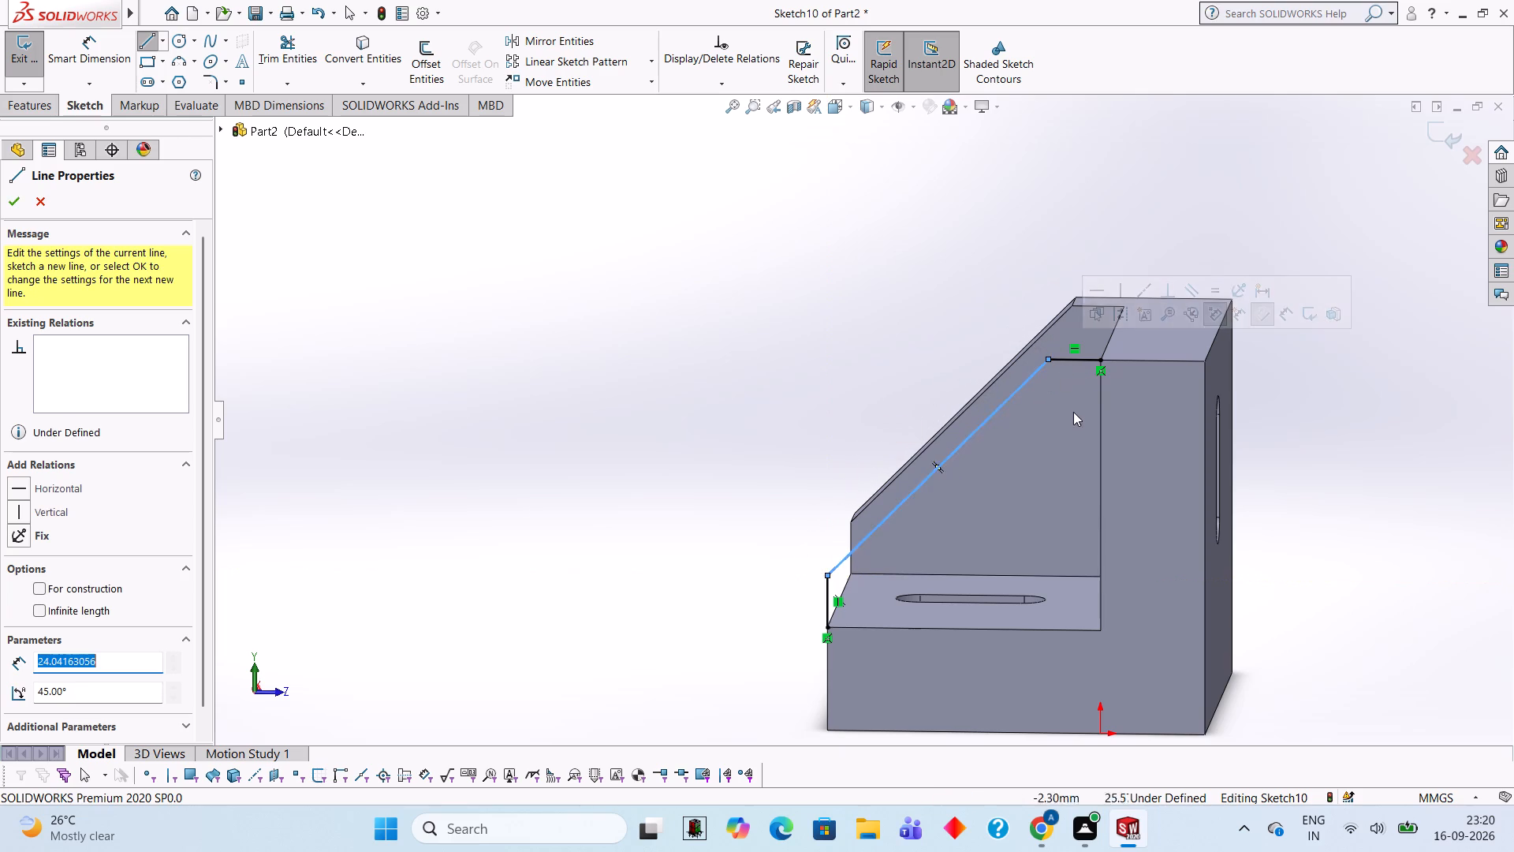
key("Escape")
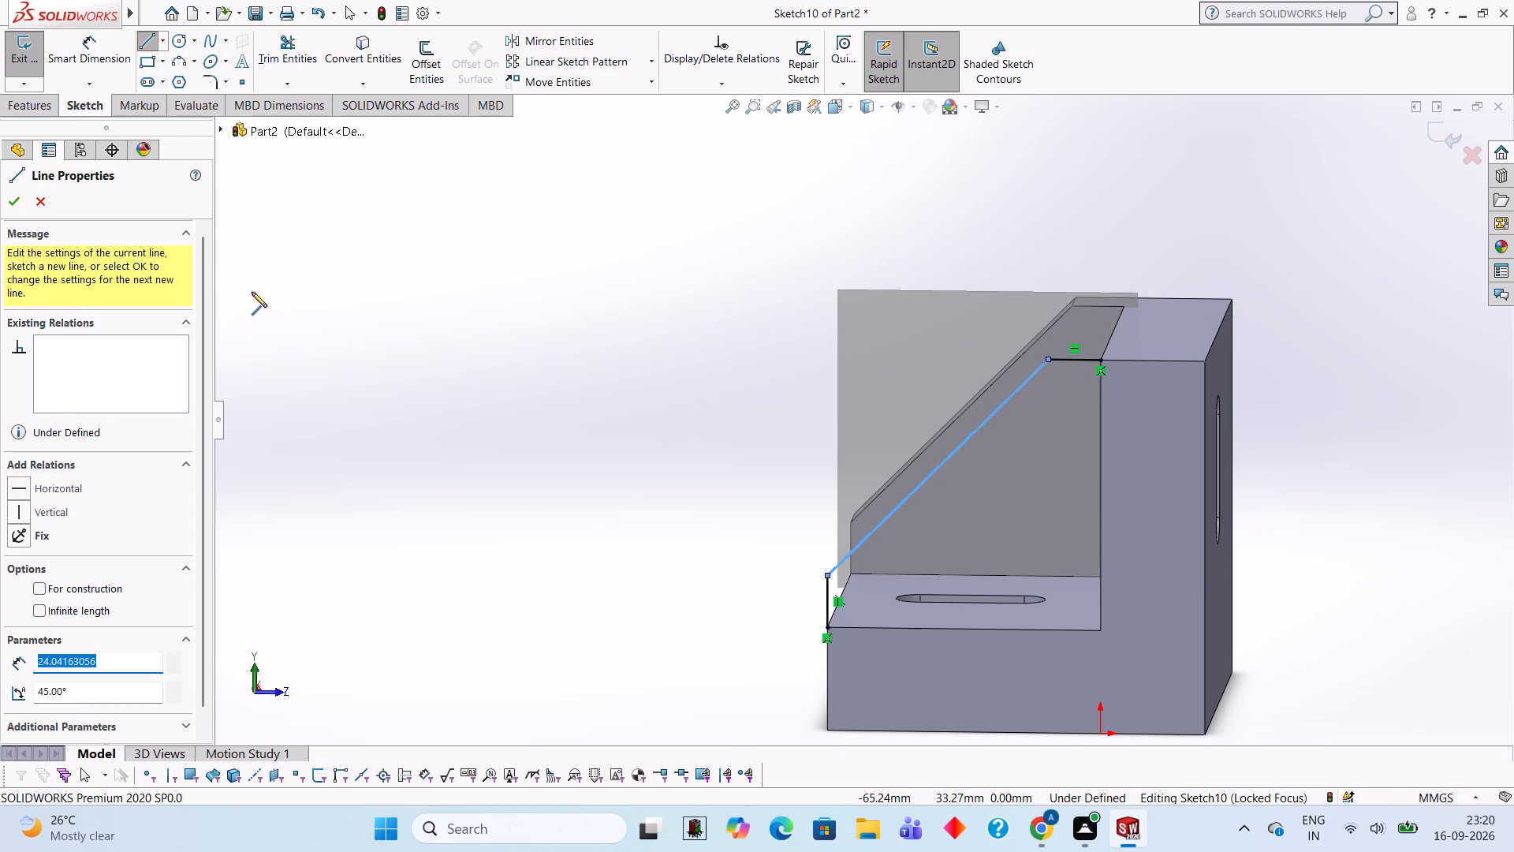
left_click(17, 103)
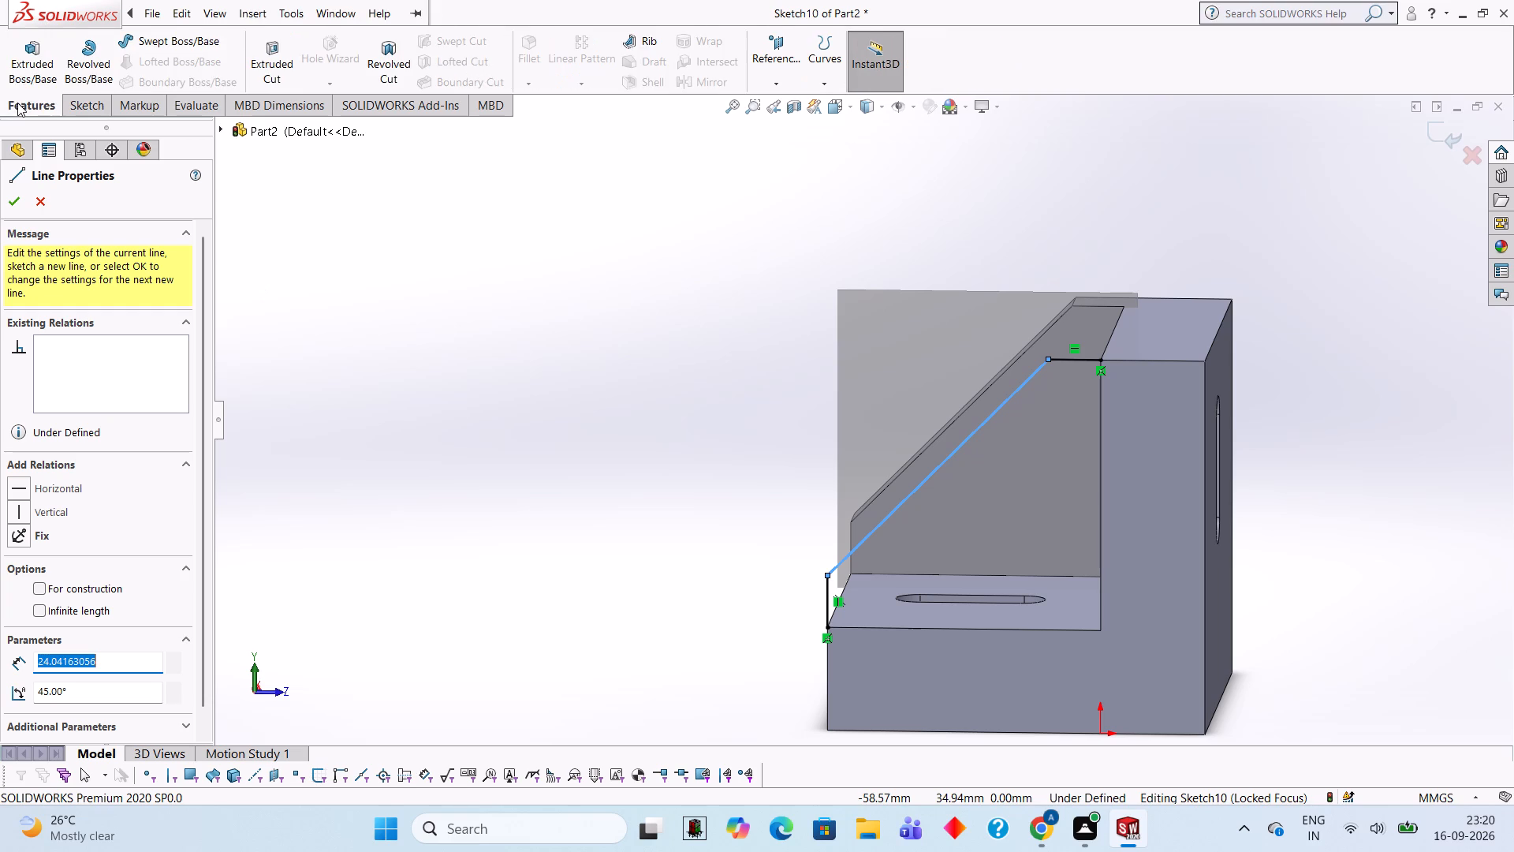
left_click(17, 69)
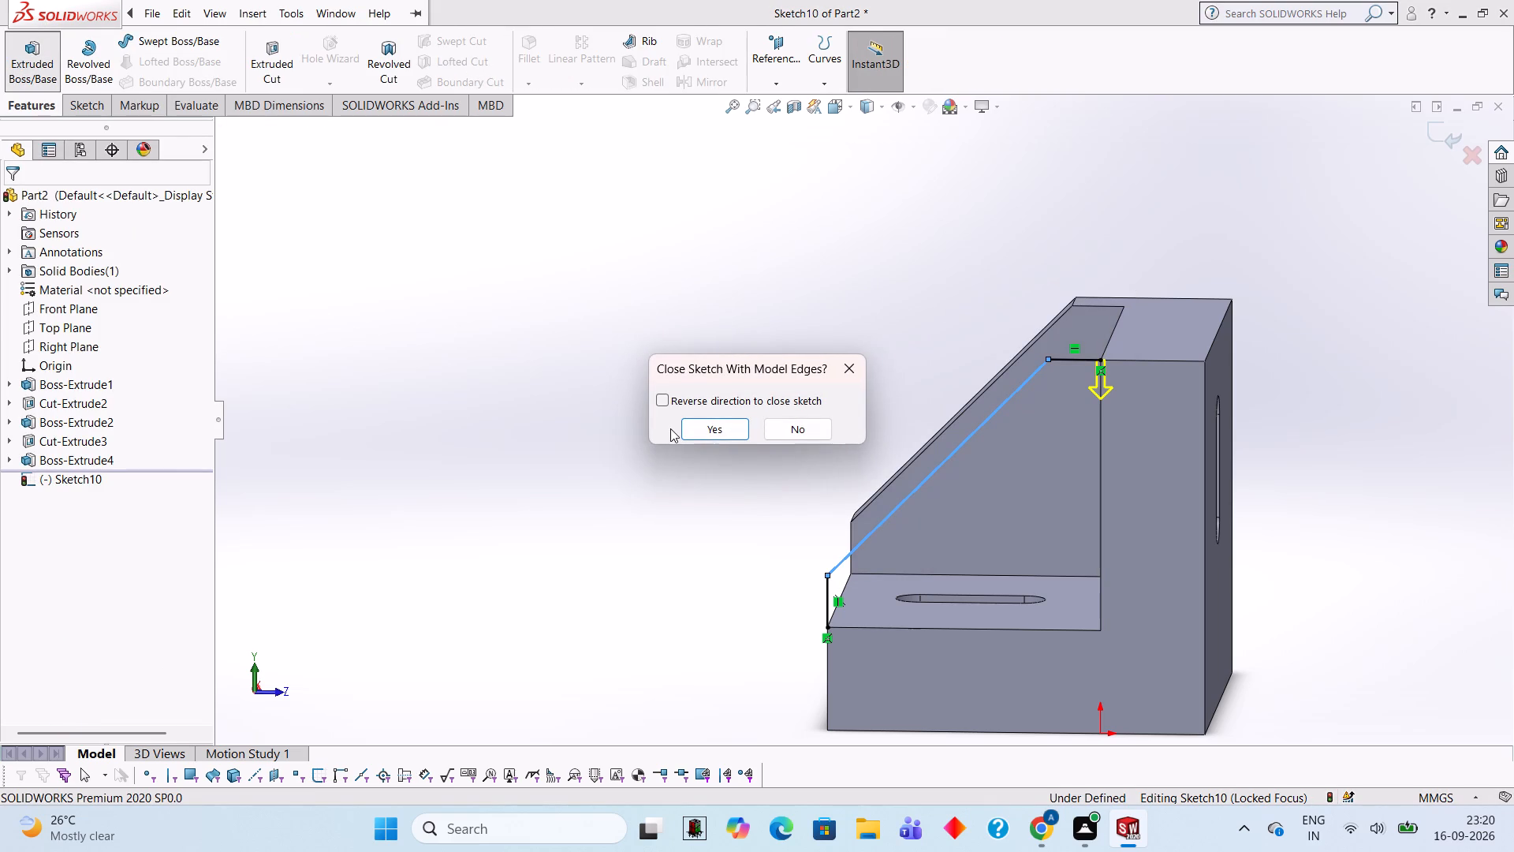
left_click(693, 428)
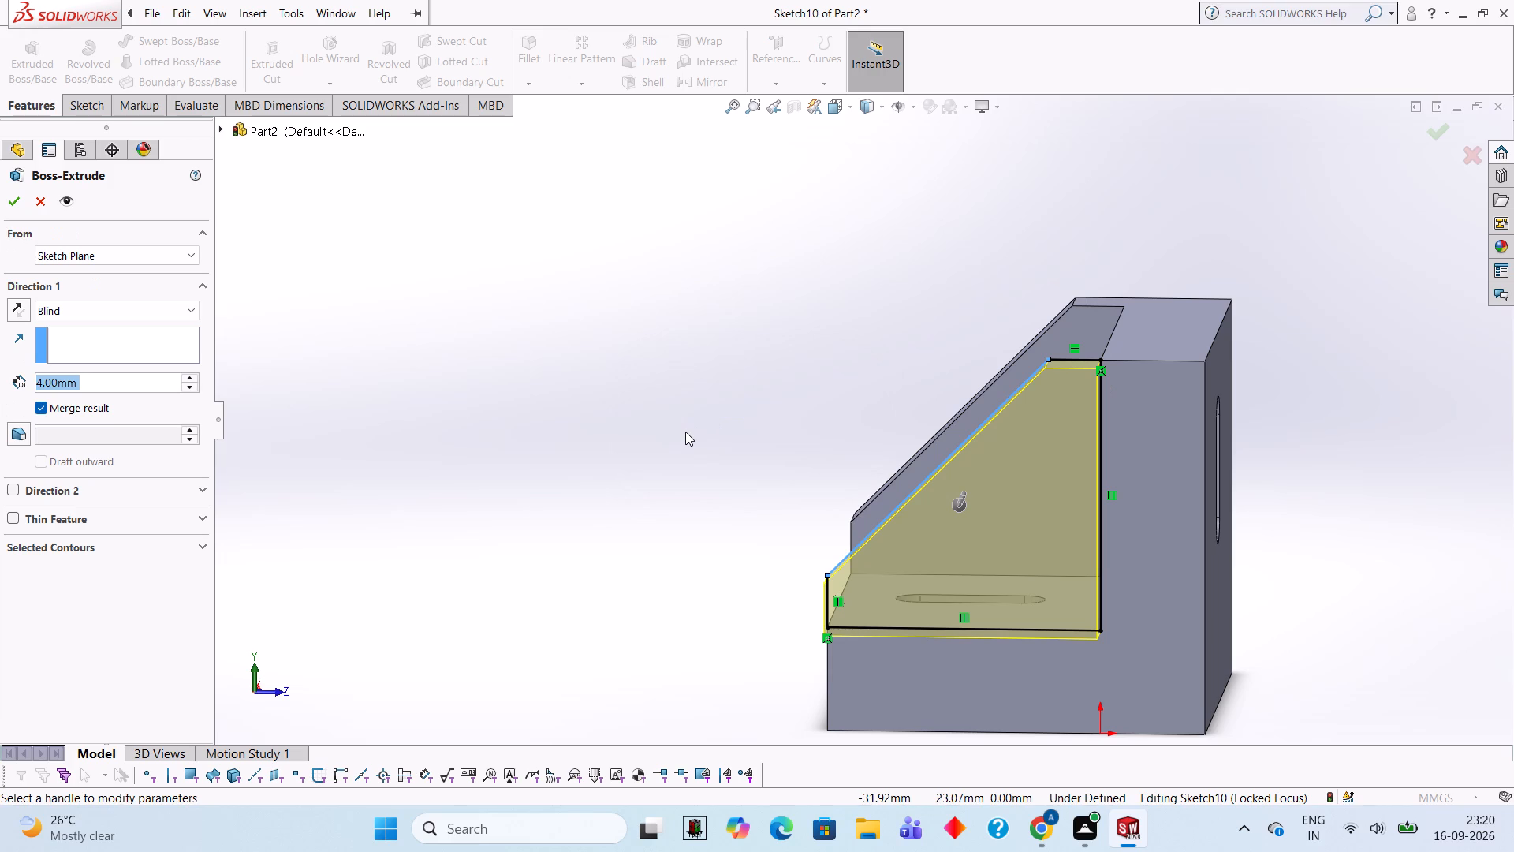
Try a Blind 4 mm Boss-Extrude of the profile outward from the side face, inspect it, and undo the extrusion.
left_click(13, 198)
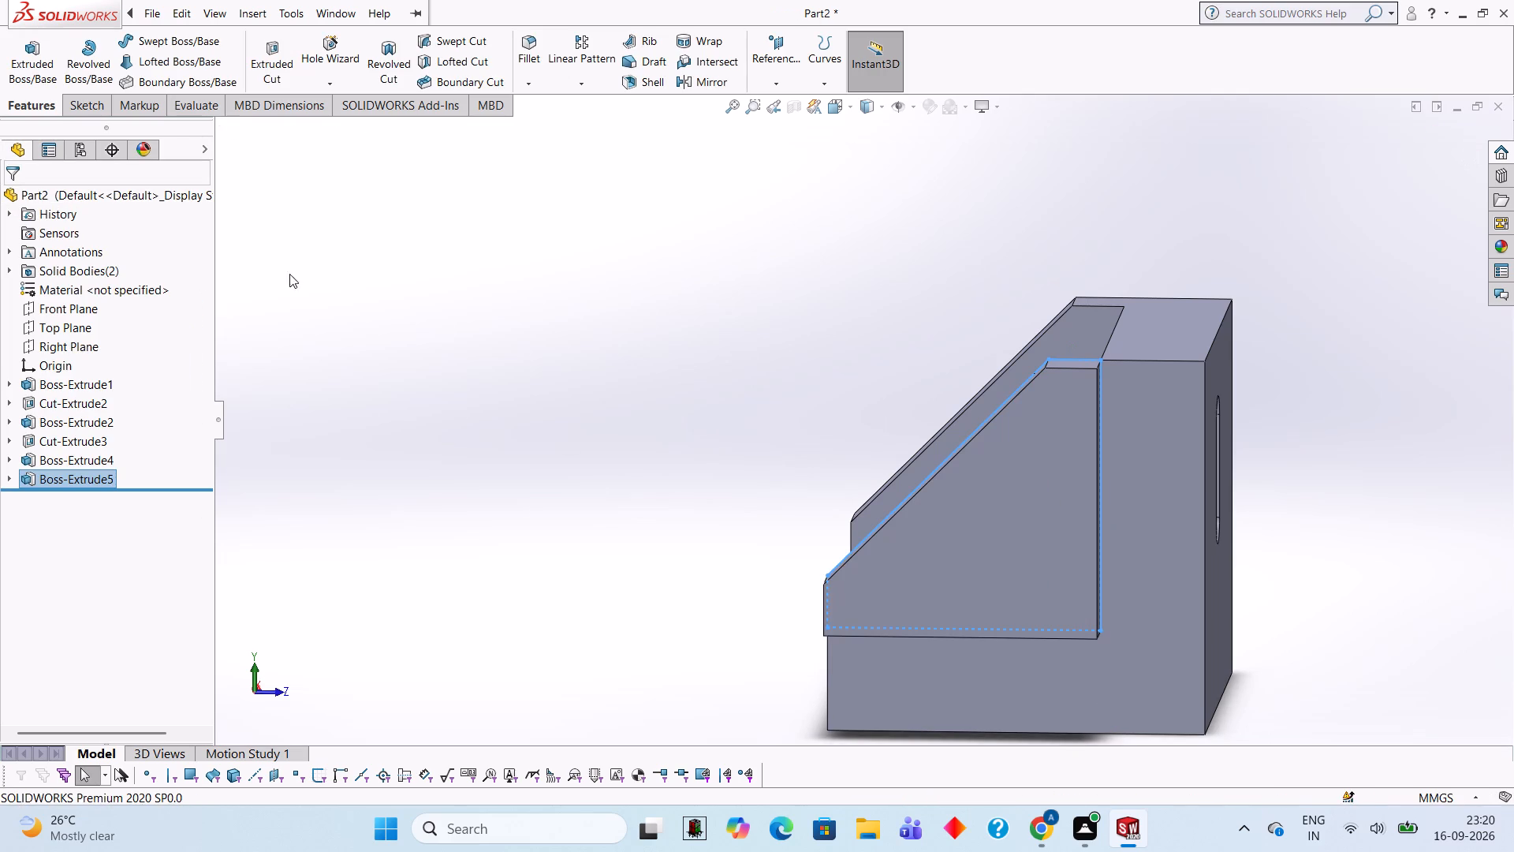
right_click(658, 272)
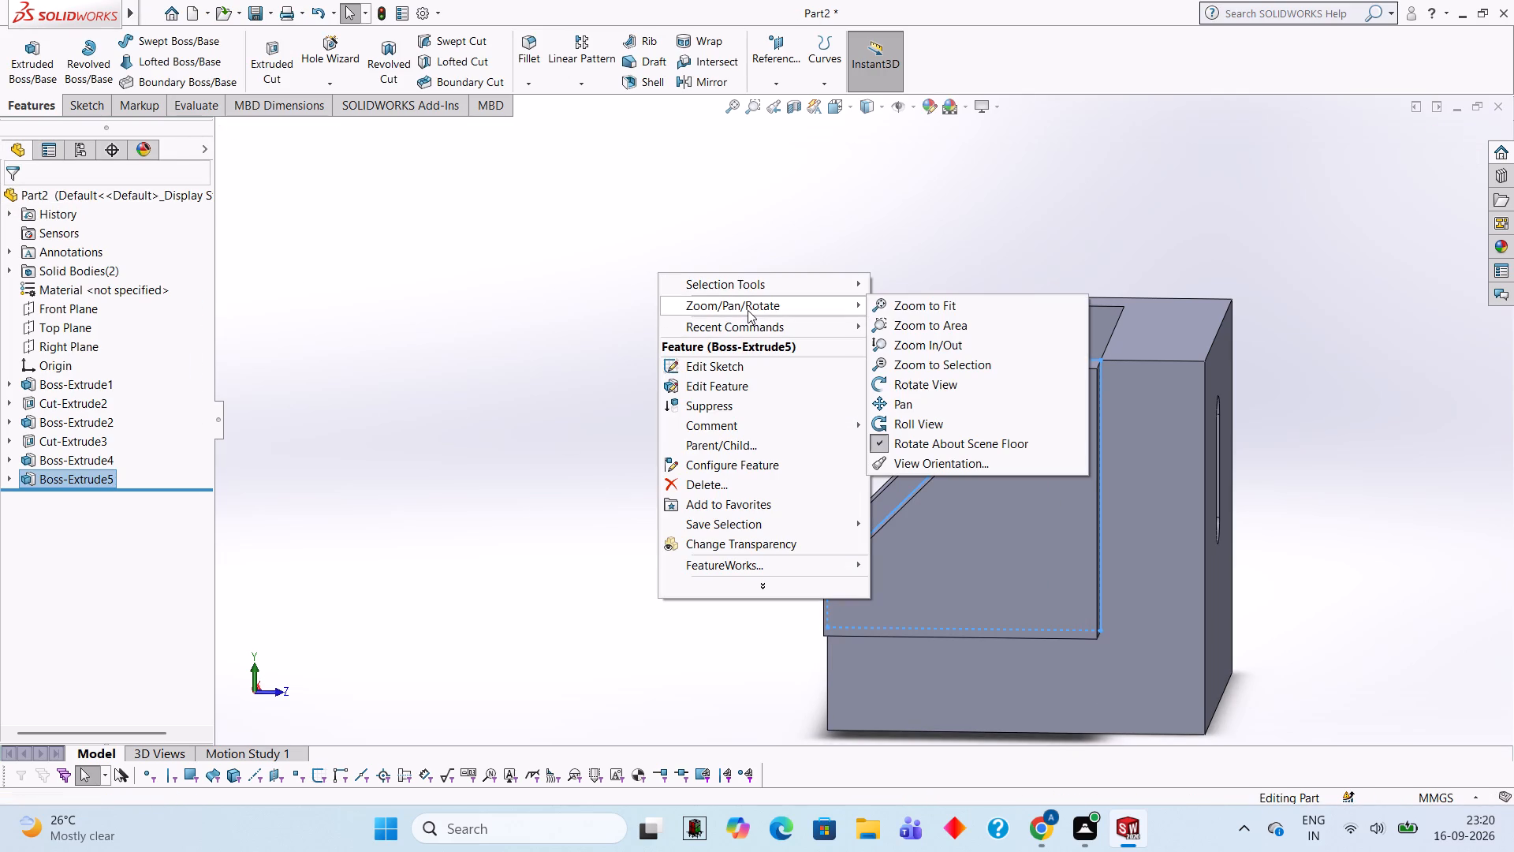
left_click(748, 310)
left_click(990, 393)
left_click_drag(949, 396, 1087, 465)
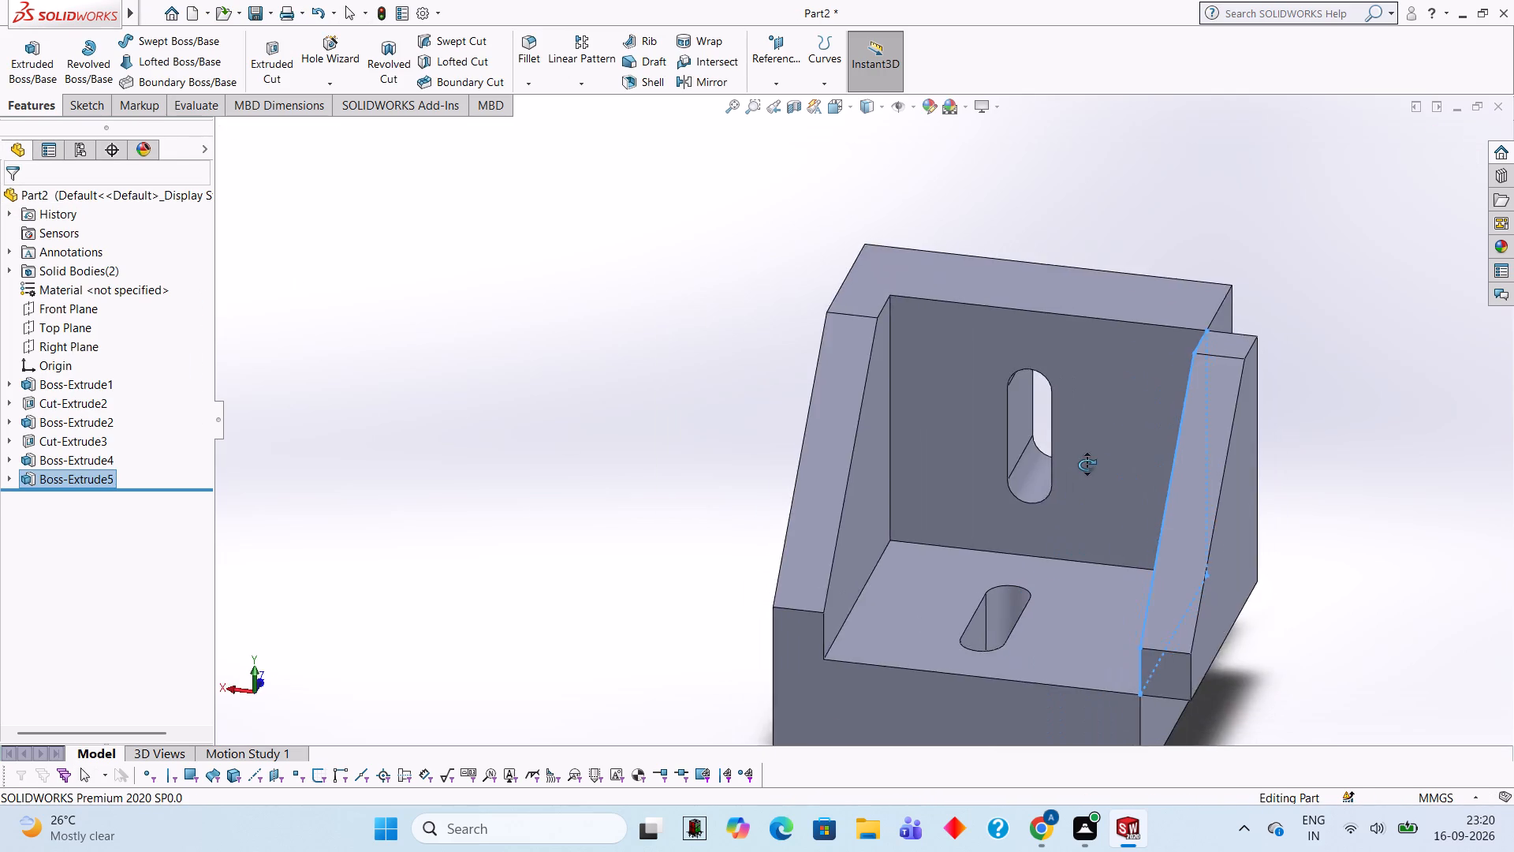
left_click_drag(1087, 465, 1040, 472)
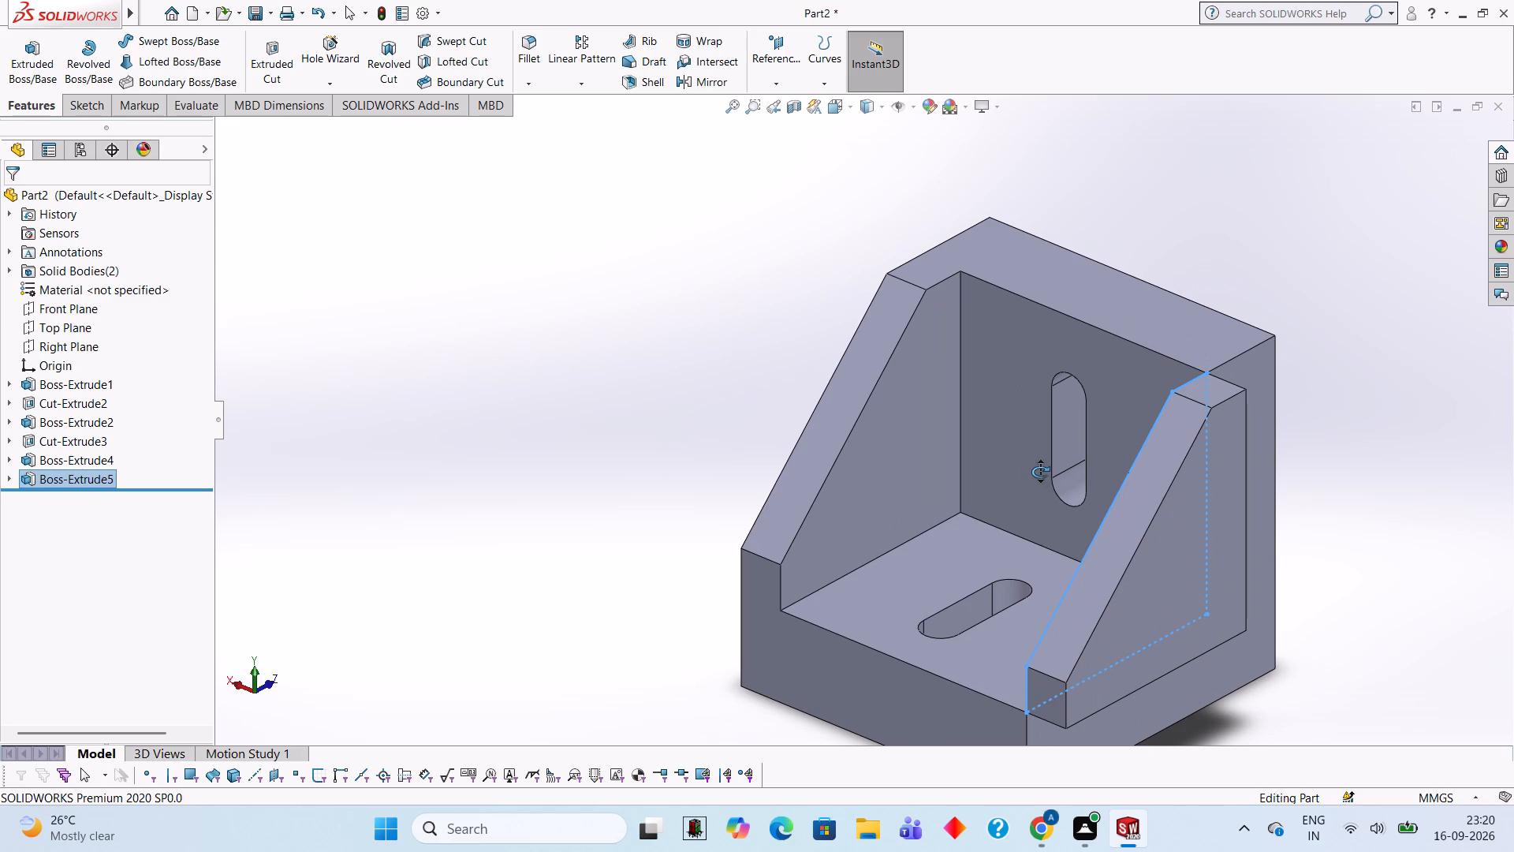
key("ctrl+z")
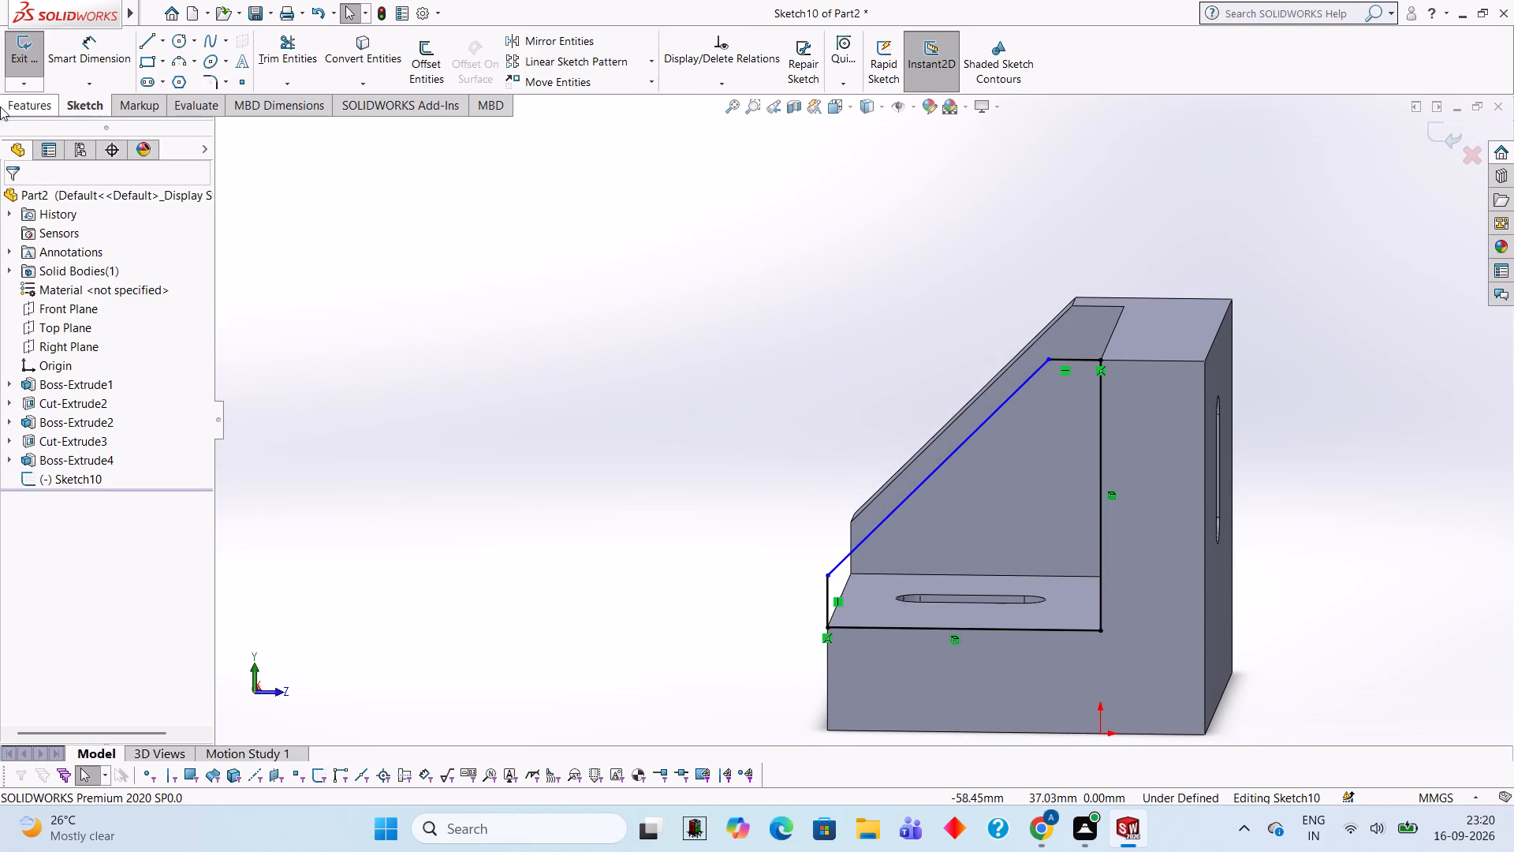
Boss-Extrude the closed web profile Blind 4 mm in the reversed direction, inward from the side face, with Merge result on.
left_click(17, 107)
left_click(23, 79)
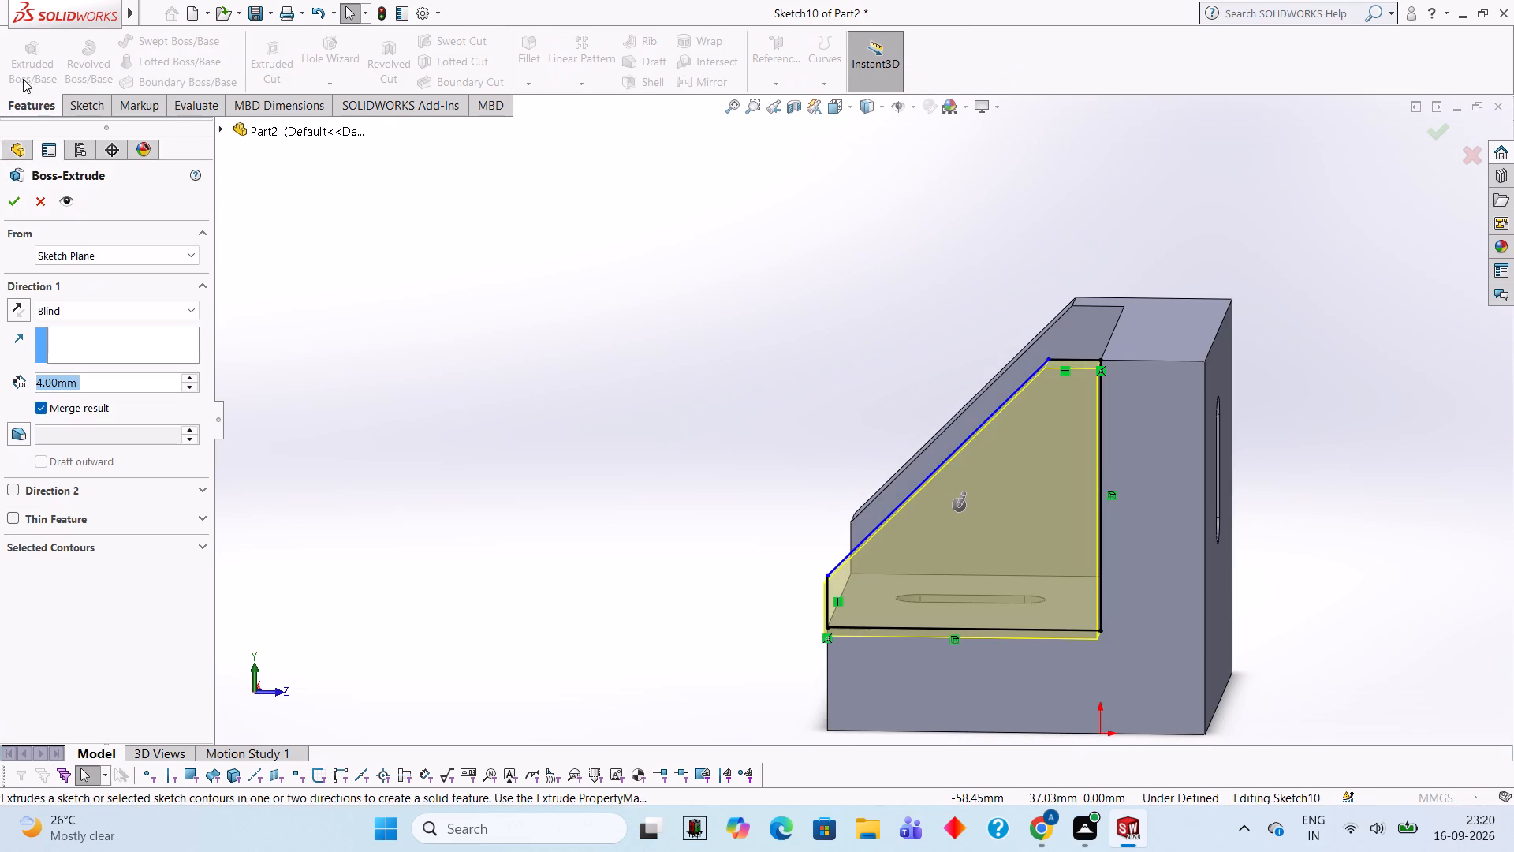
left_click(18, 309)
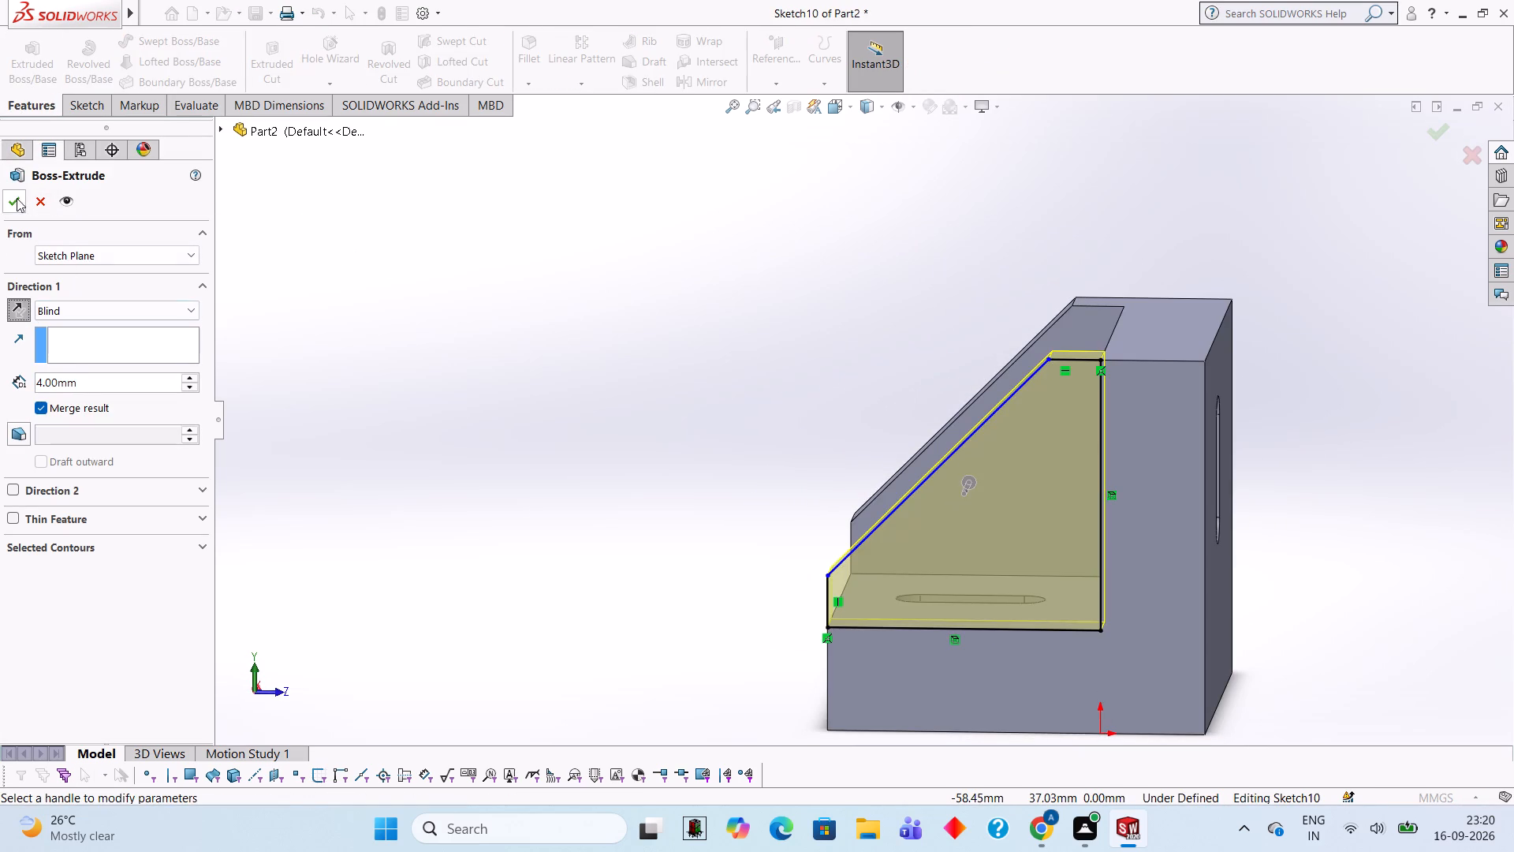
left_click(6, 198)
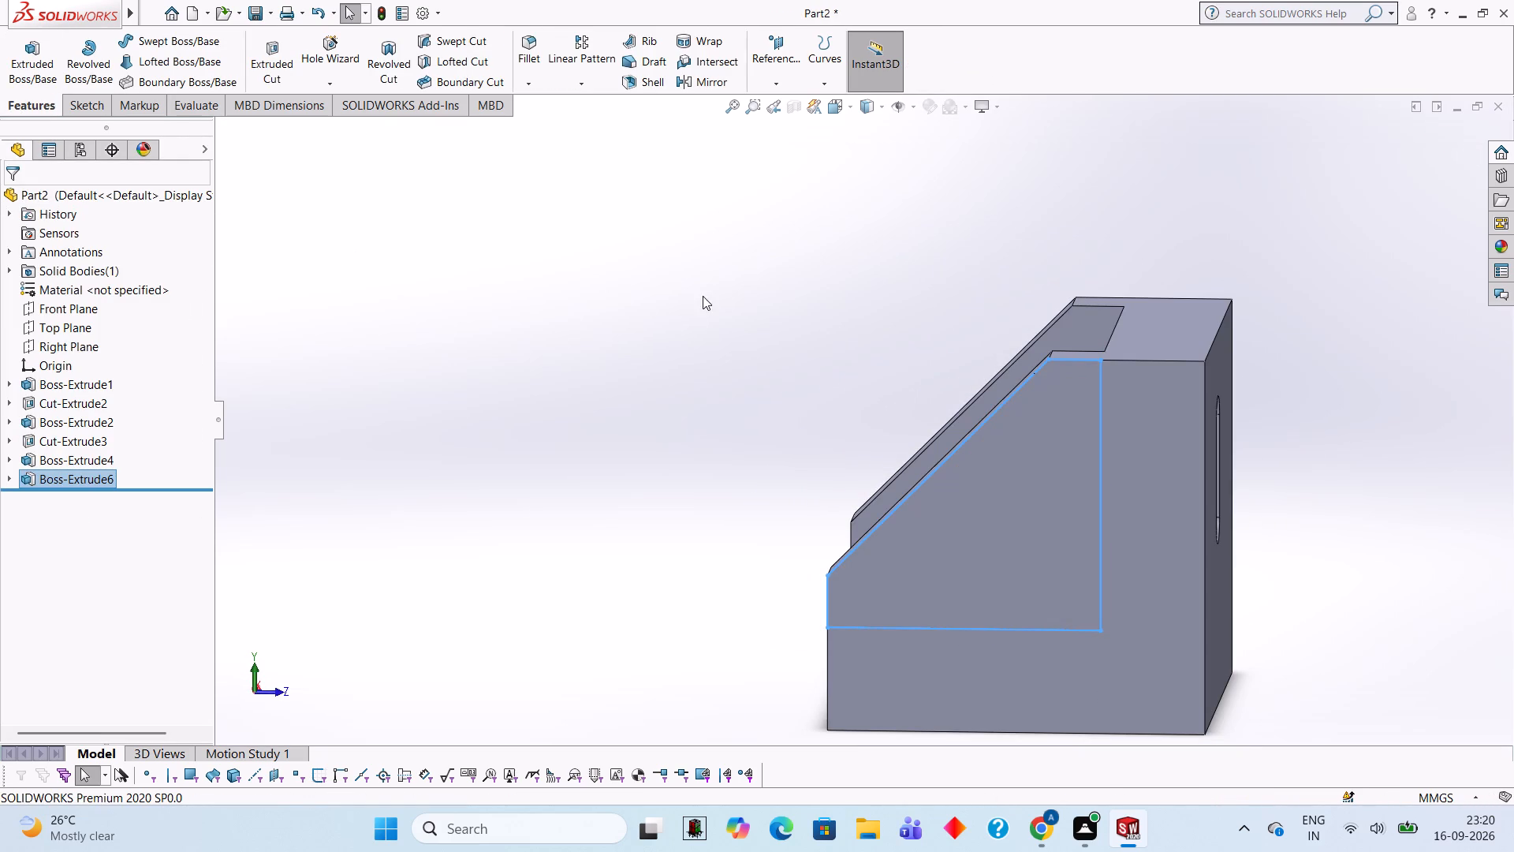
Inspect the bracket and its two sloped webs from the front, the side and an angled view.
right_click(703, 296)
left_click(756, 334)
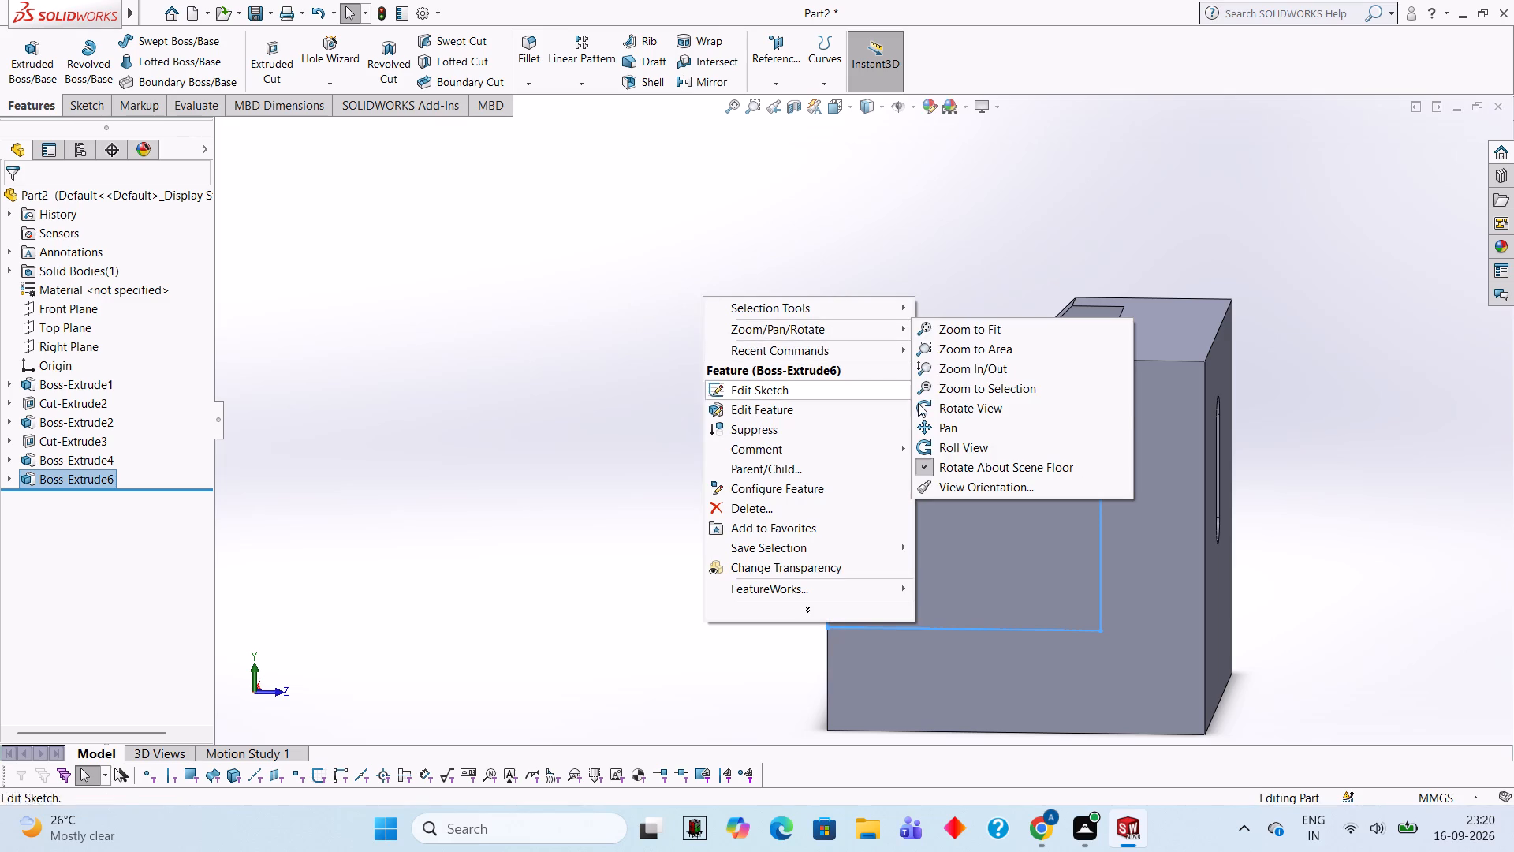
left_click(964, 403)
left_click_drag(941, 403, 1108, 428)
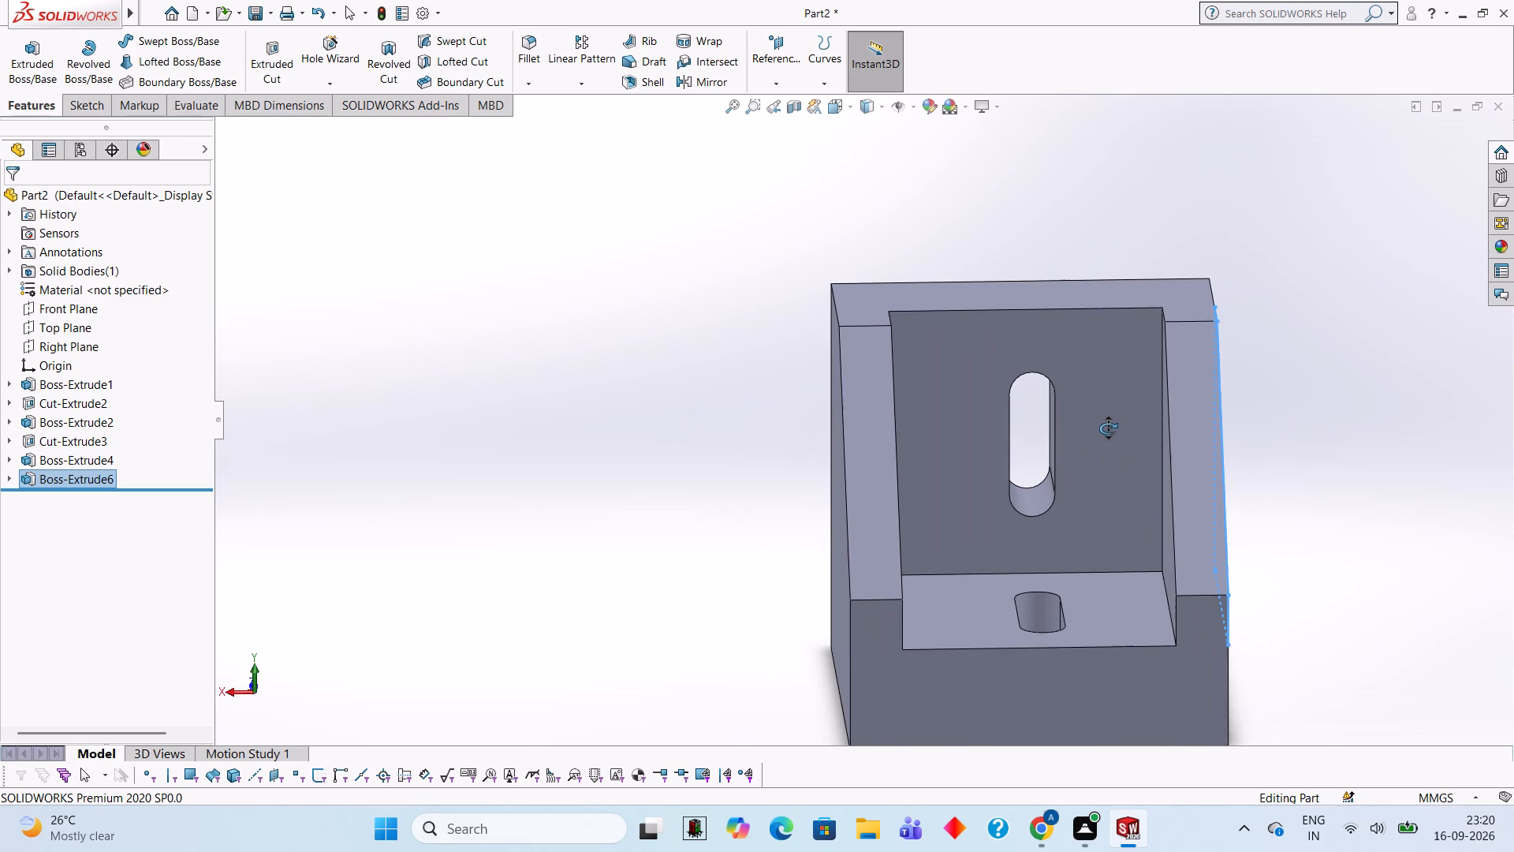
left_click_drag(1108, 428, 1107, 428)
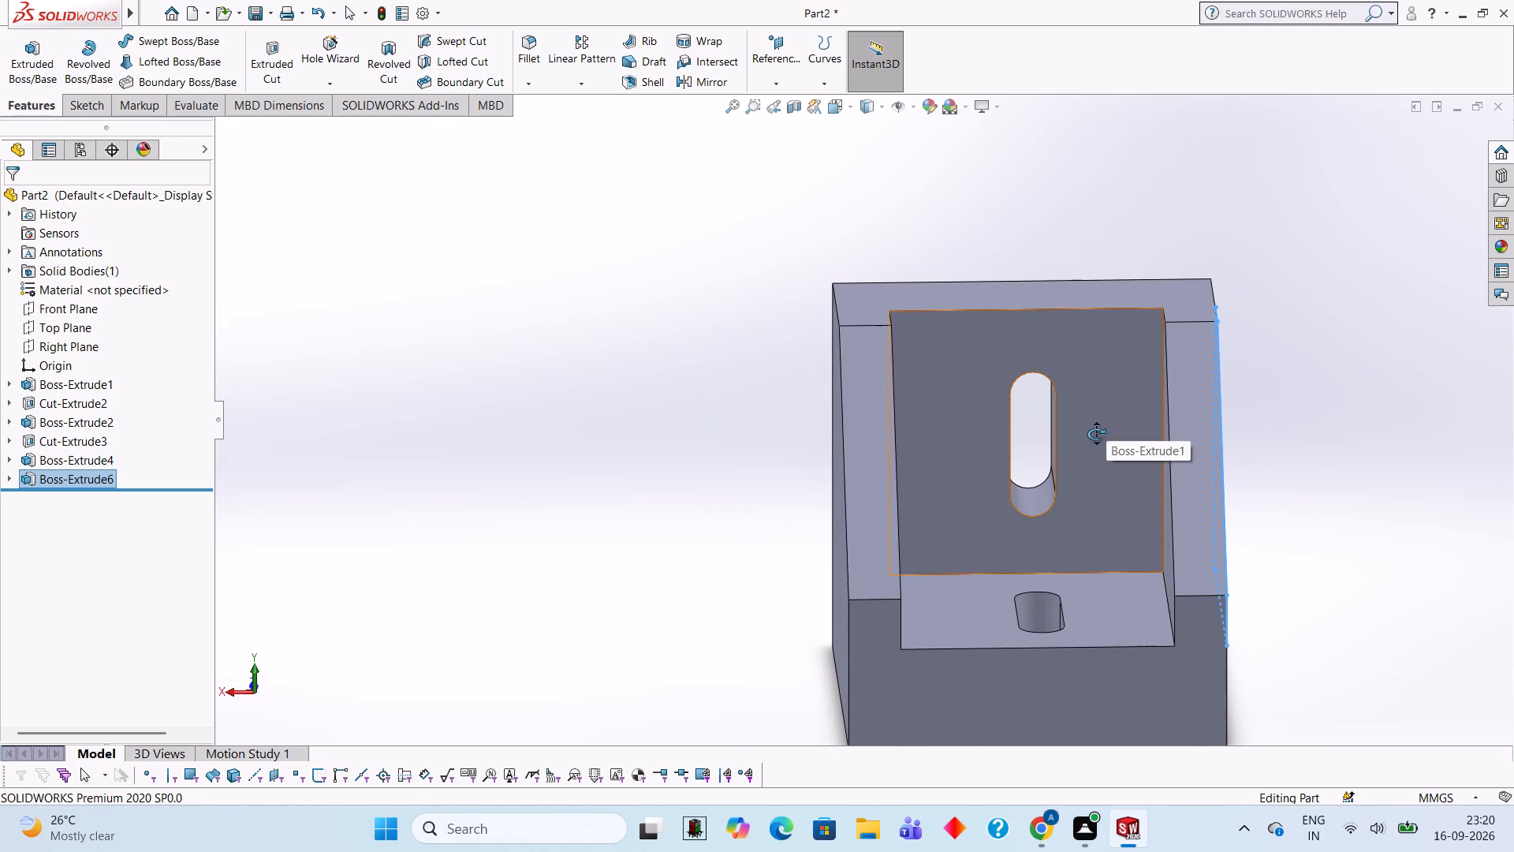
left_click_drag(1096, 434, 1113, 370)
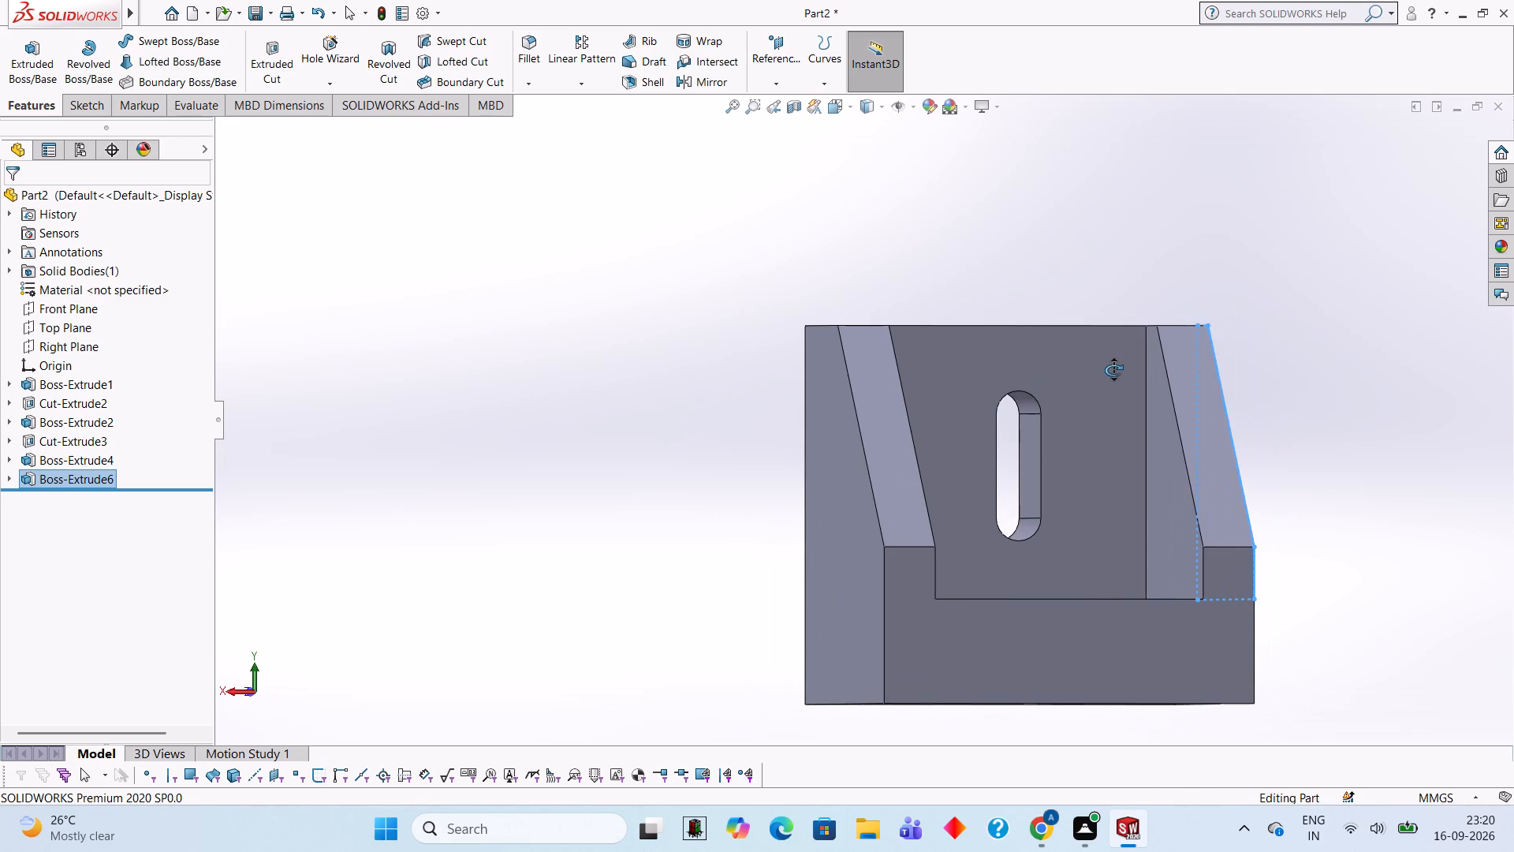
left_click_drag(1113, 370, 920, 452)
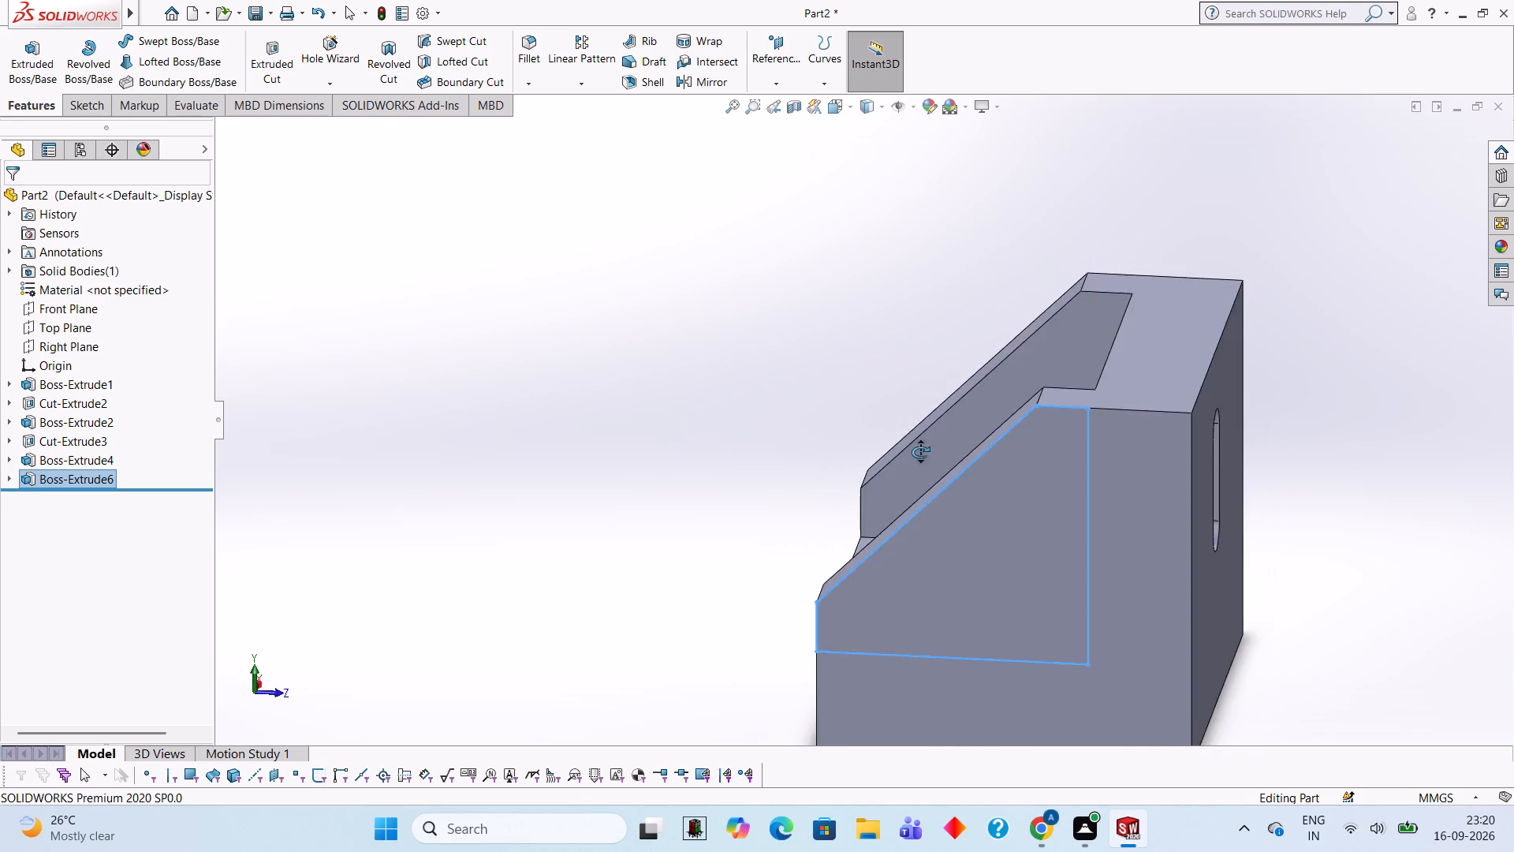
left_click_drag(920, 452, 1024, 454)
key("Escape")
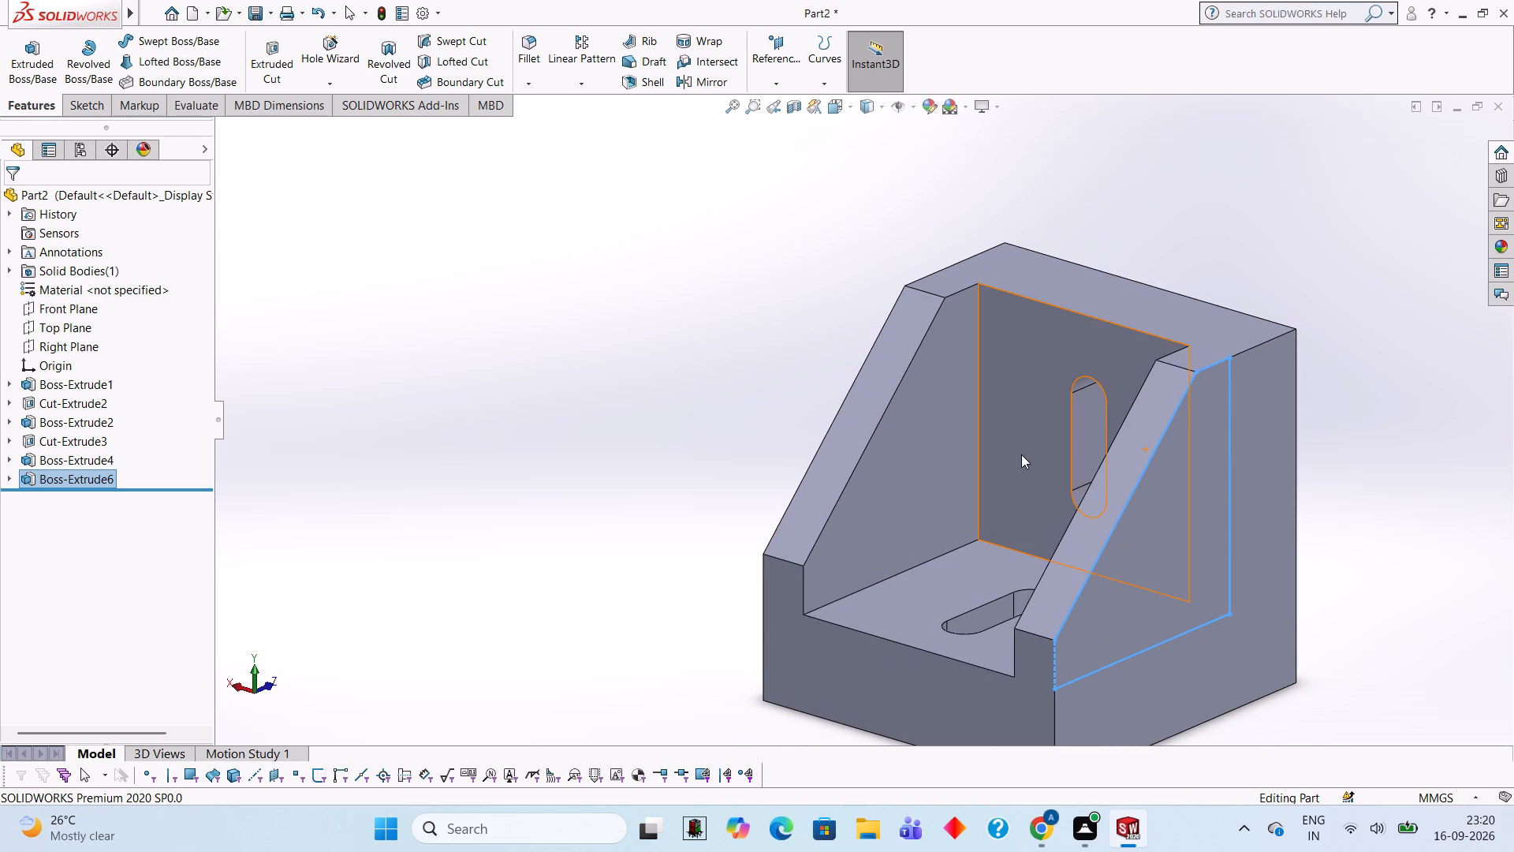
scroll(1166, 405, "up", 3)
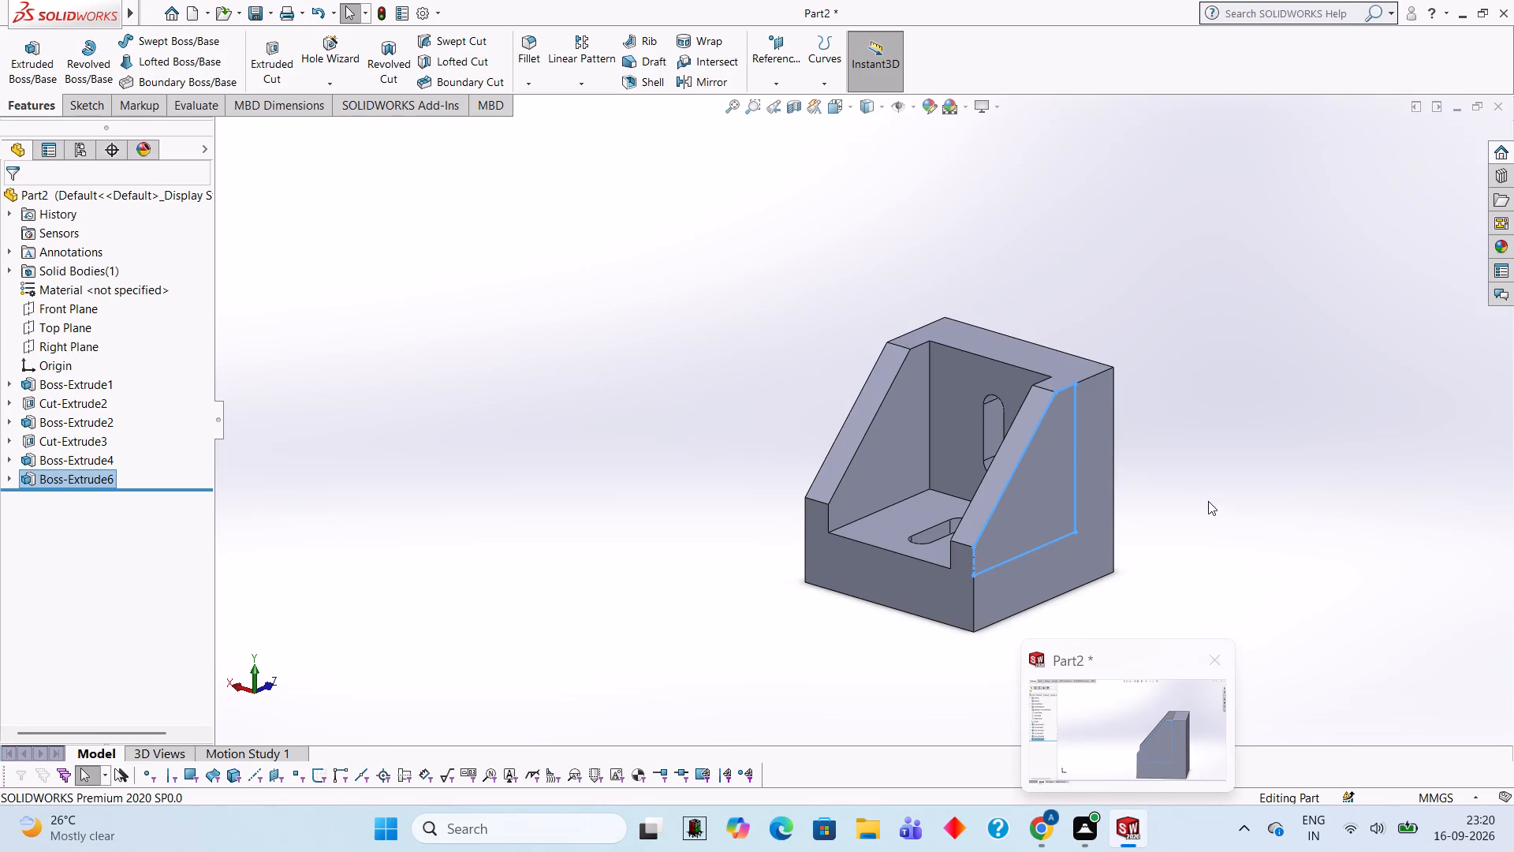
left_click(1216, 368)
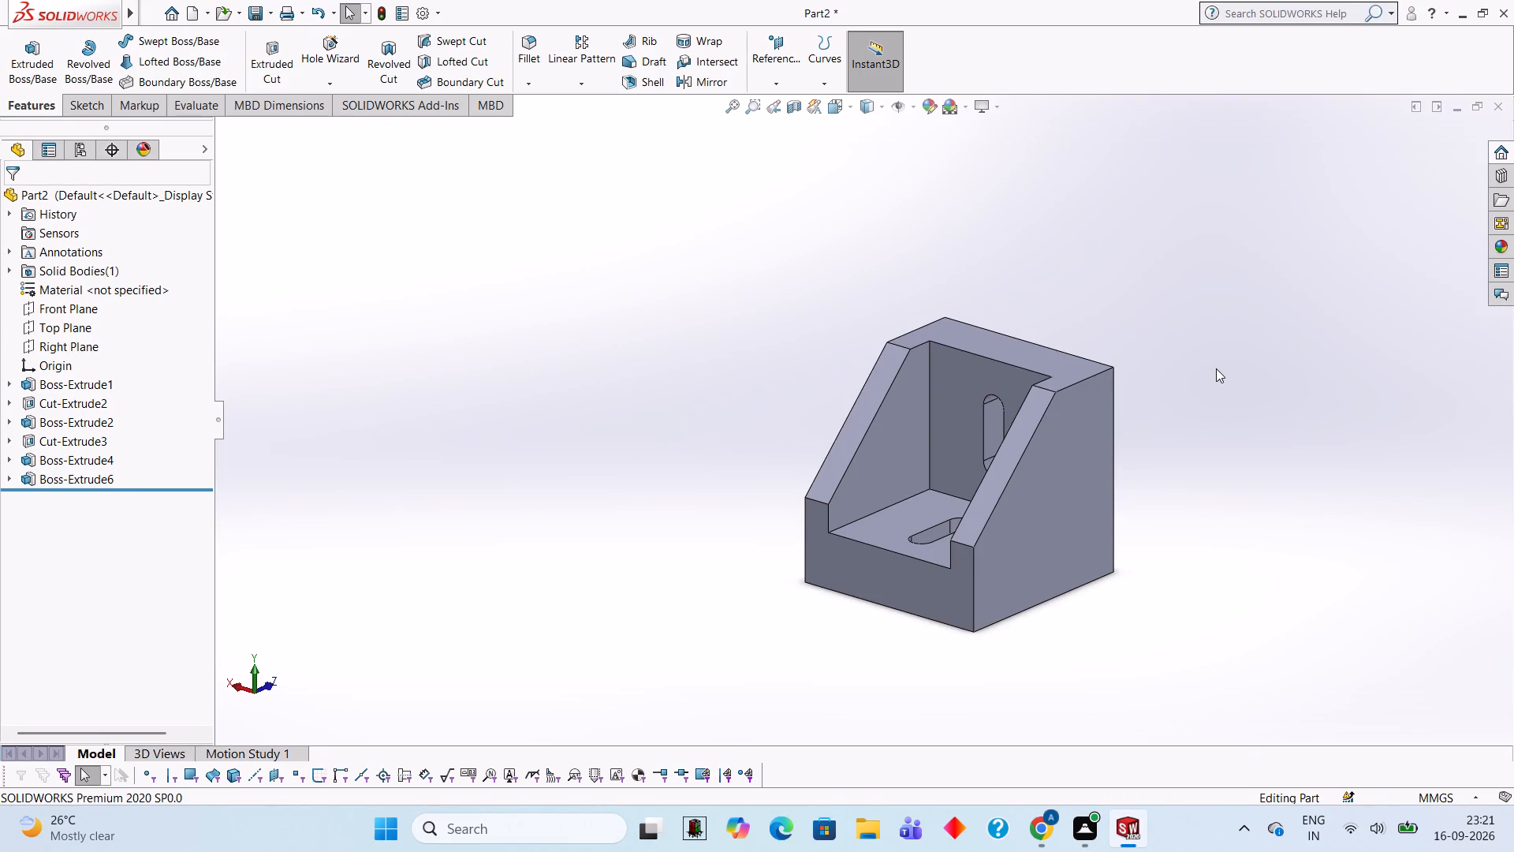
Apply the Green appearance from the Solid category to the whole bracket body.
left_click(1504, 254)
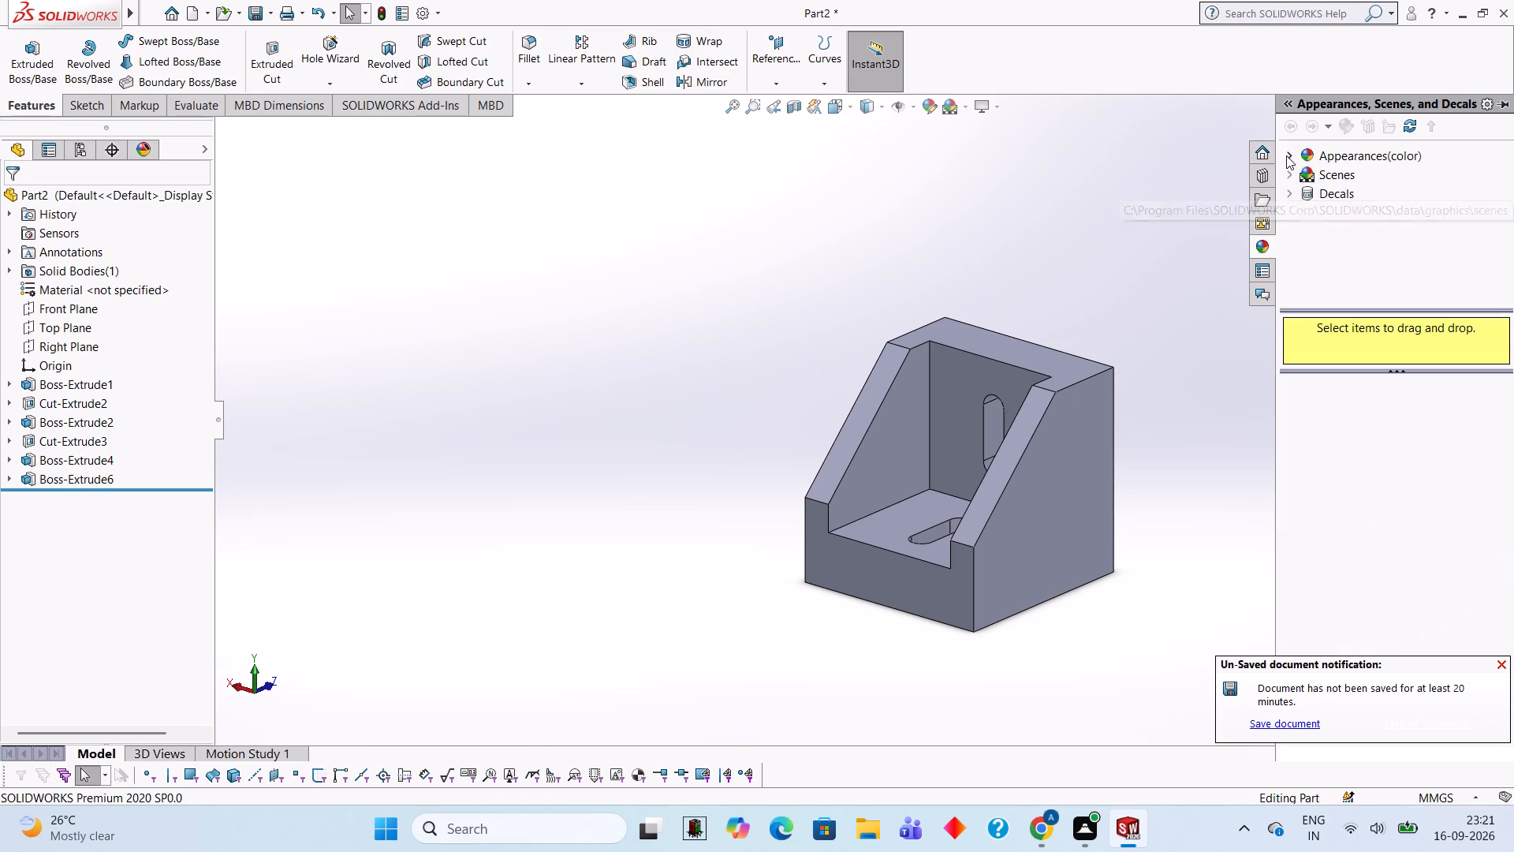
left_click(1286, 155)
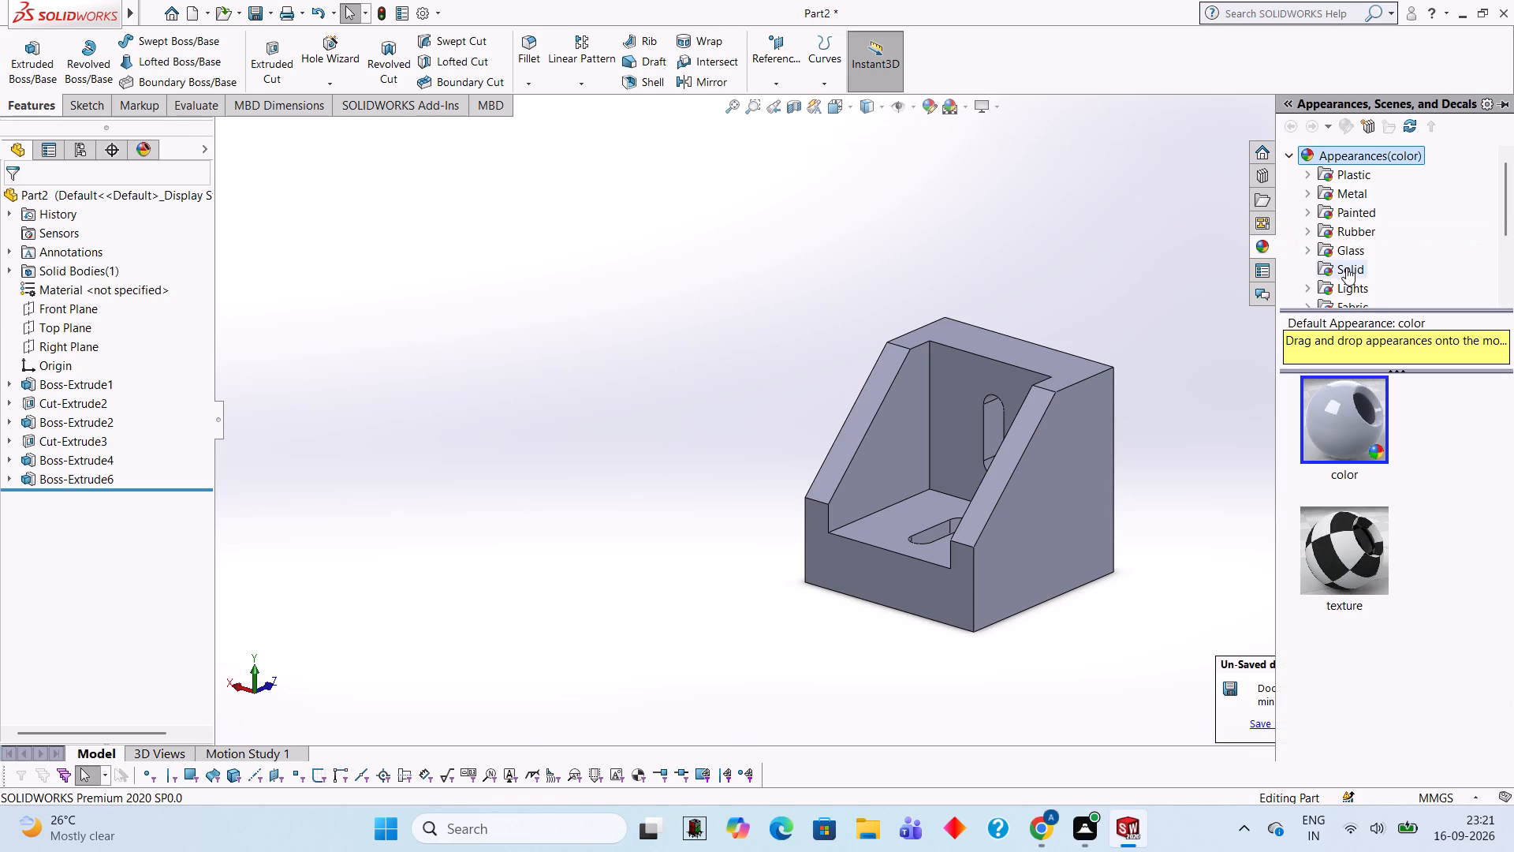
left_click(1346, 267)
scroll(1339, 640, "down", 3)
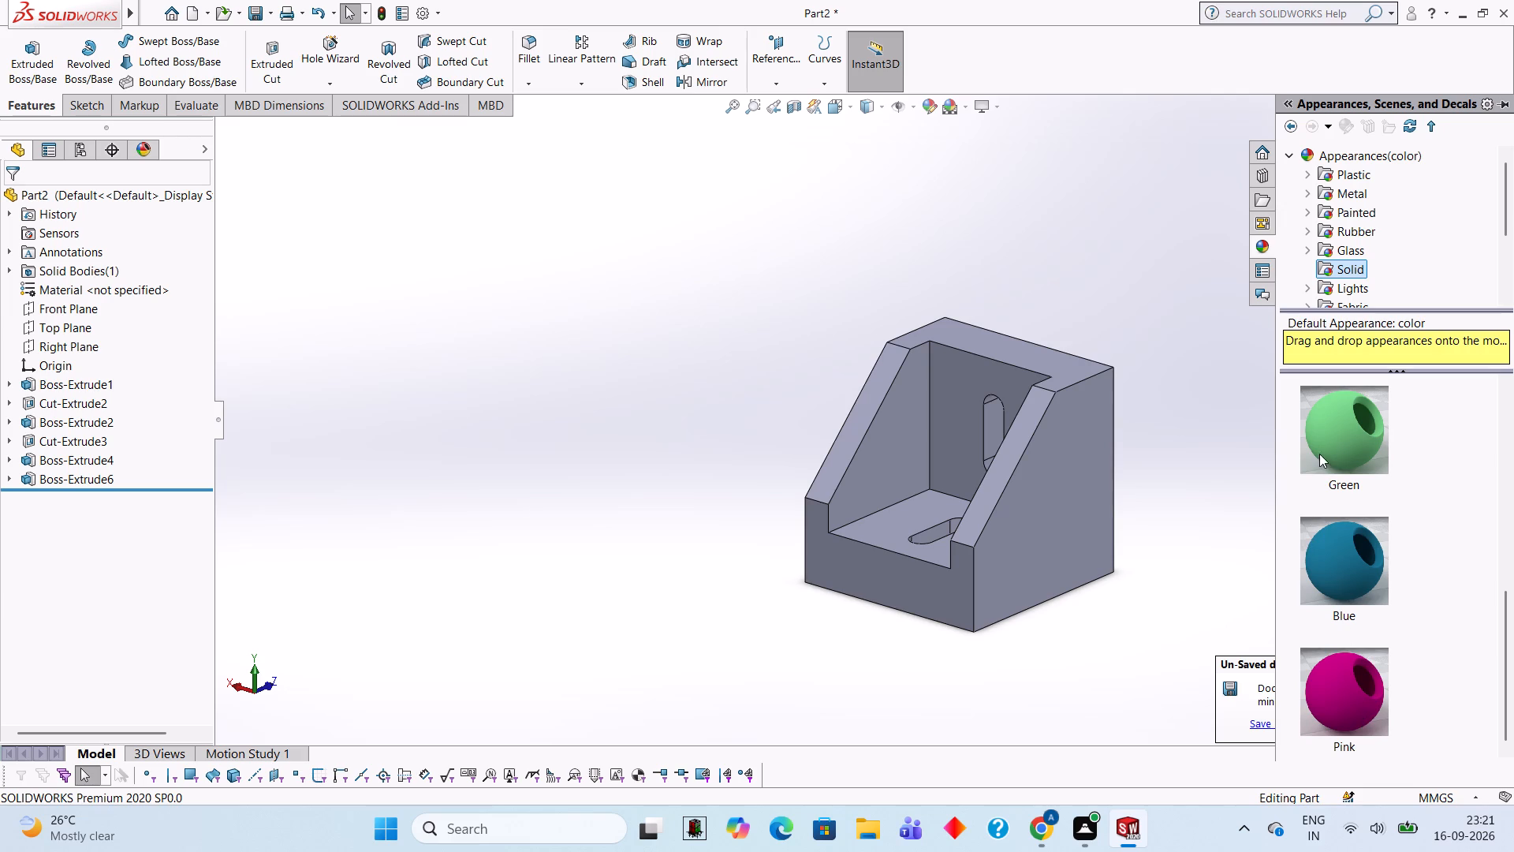
left_click_drag(1327, 443, 938, 427)
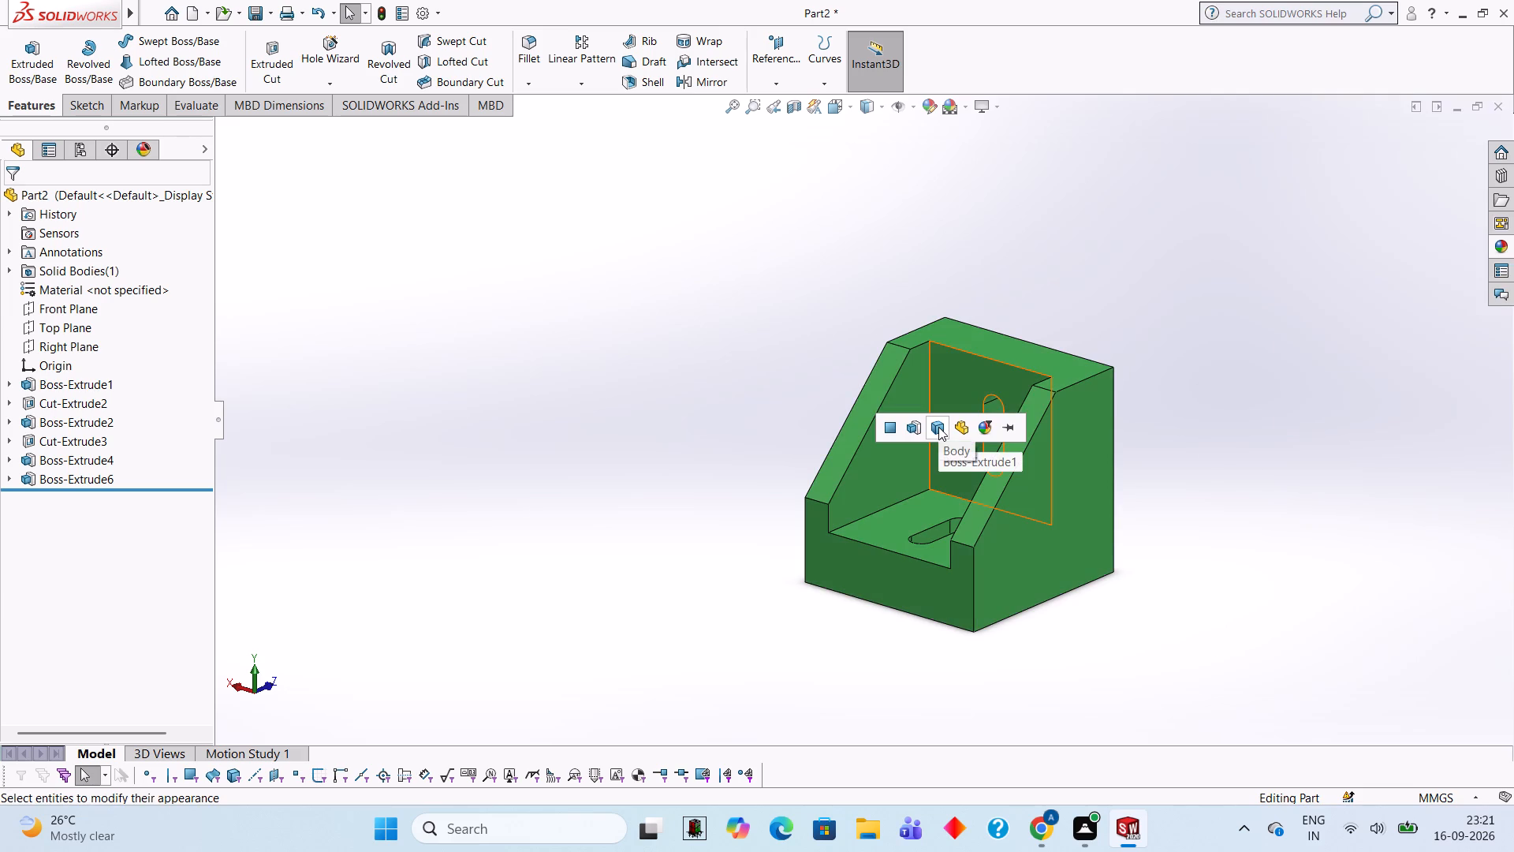
left_click(938, 427)
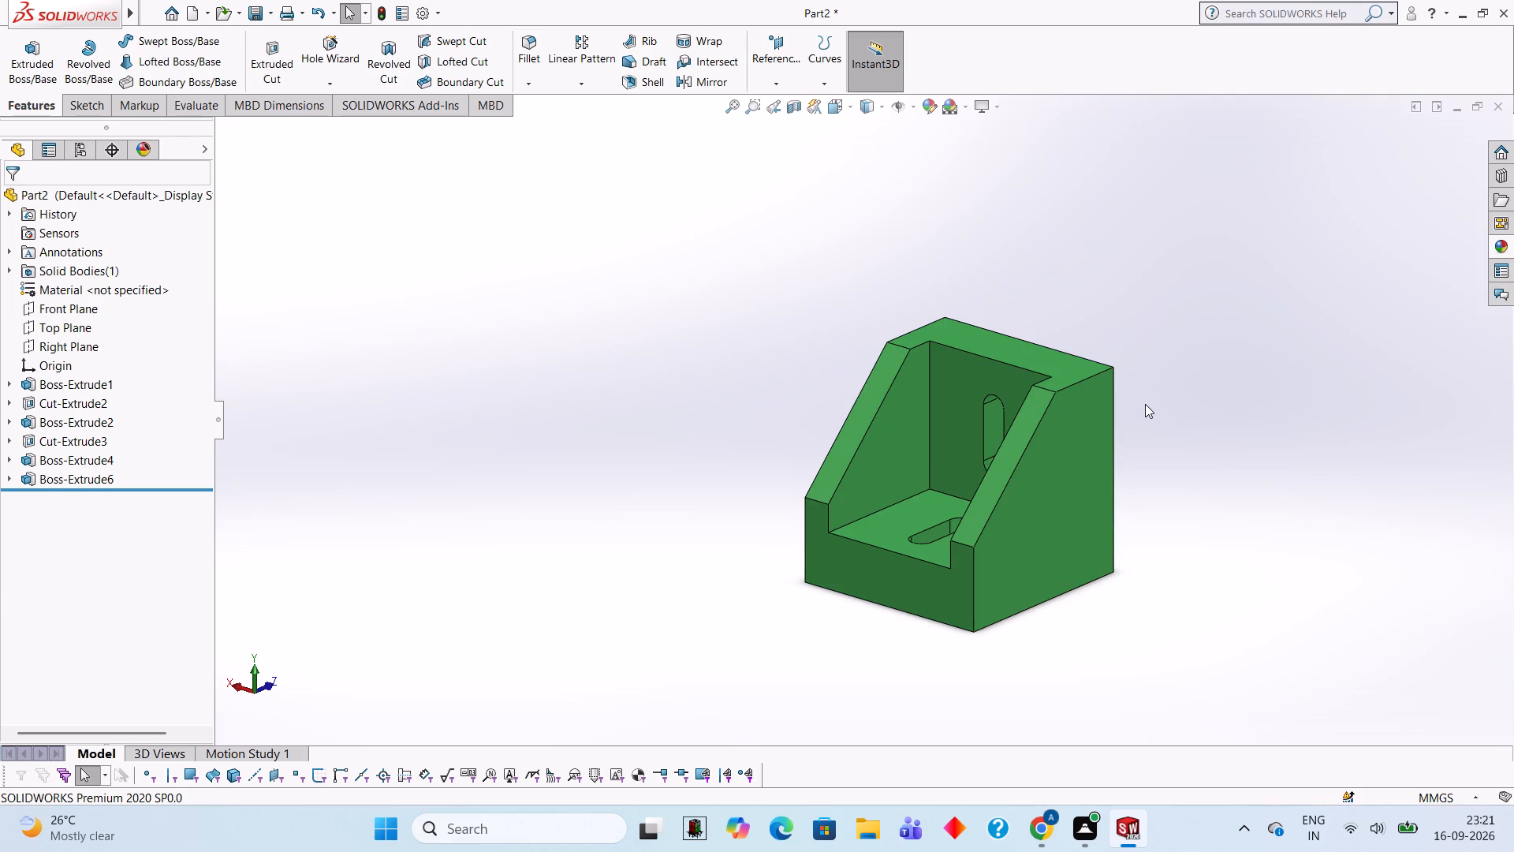
Apply the Solid category's Pink appearance to the slot cut feature in the upright.
left_click(1501, 245)
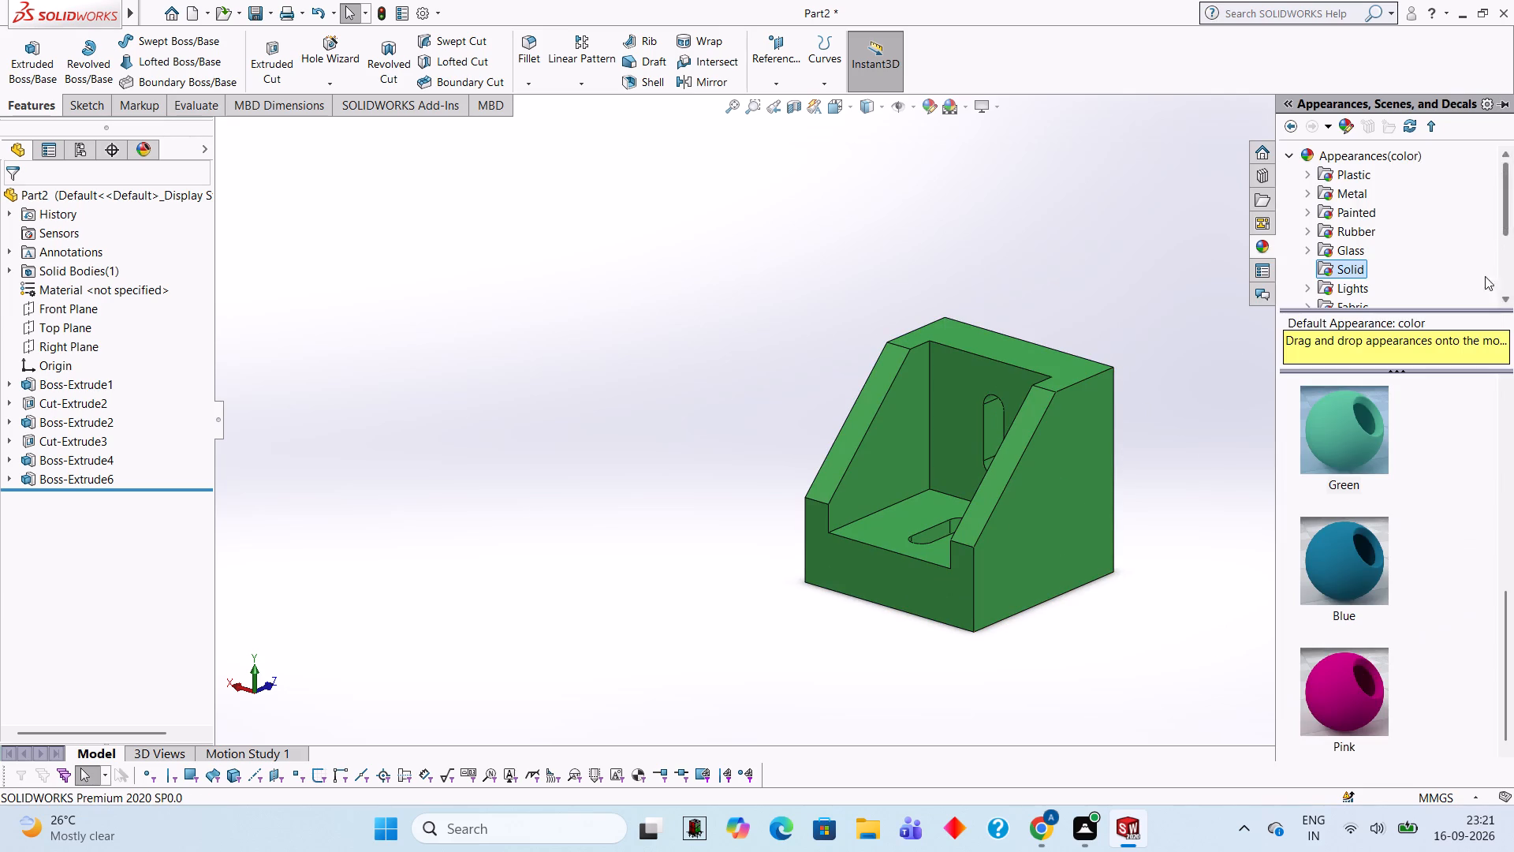
scroll(1326, 578, "down", 5)
left_click_drag(1344, 686, 1004, 439)
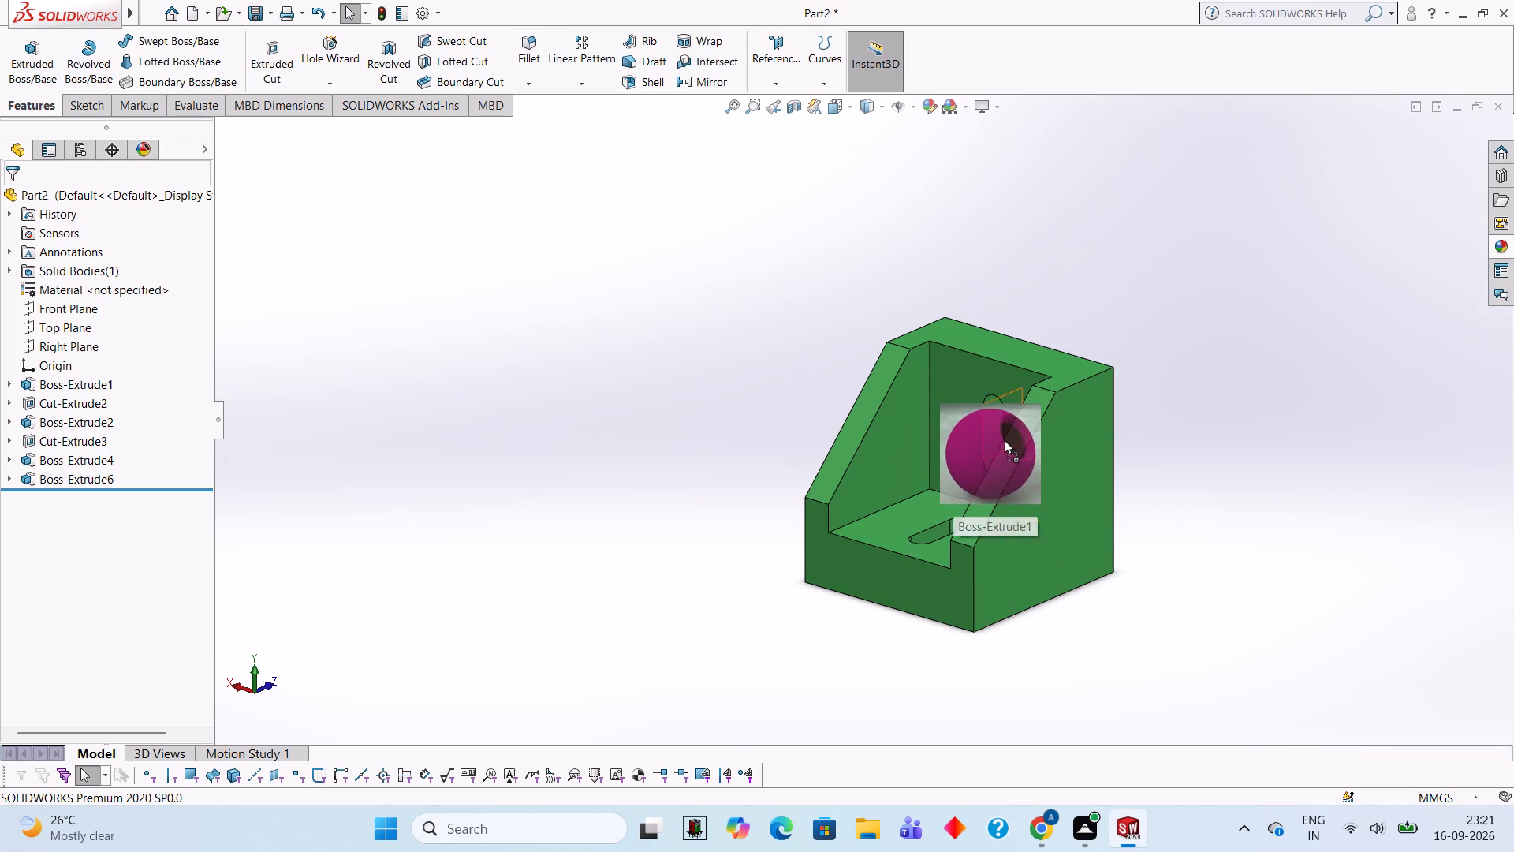
left_click_drag(1004, 439, 976, 409)
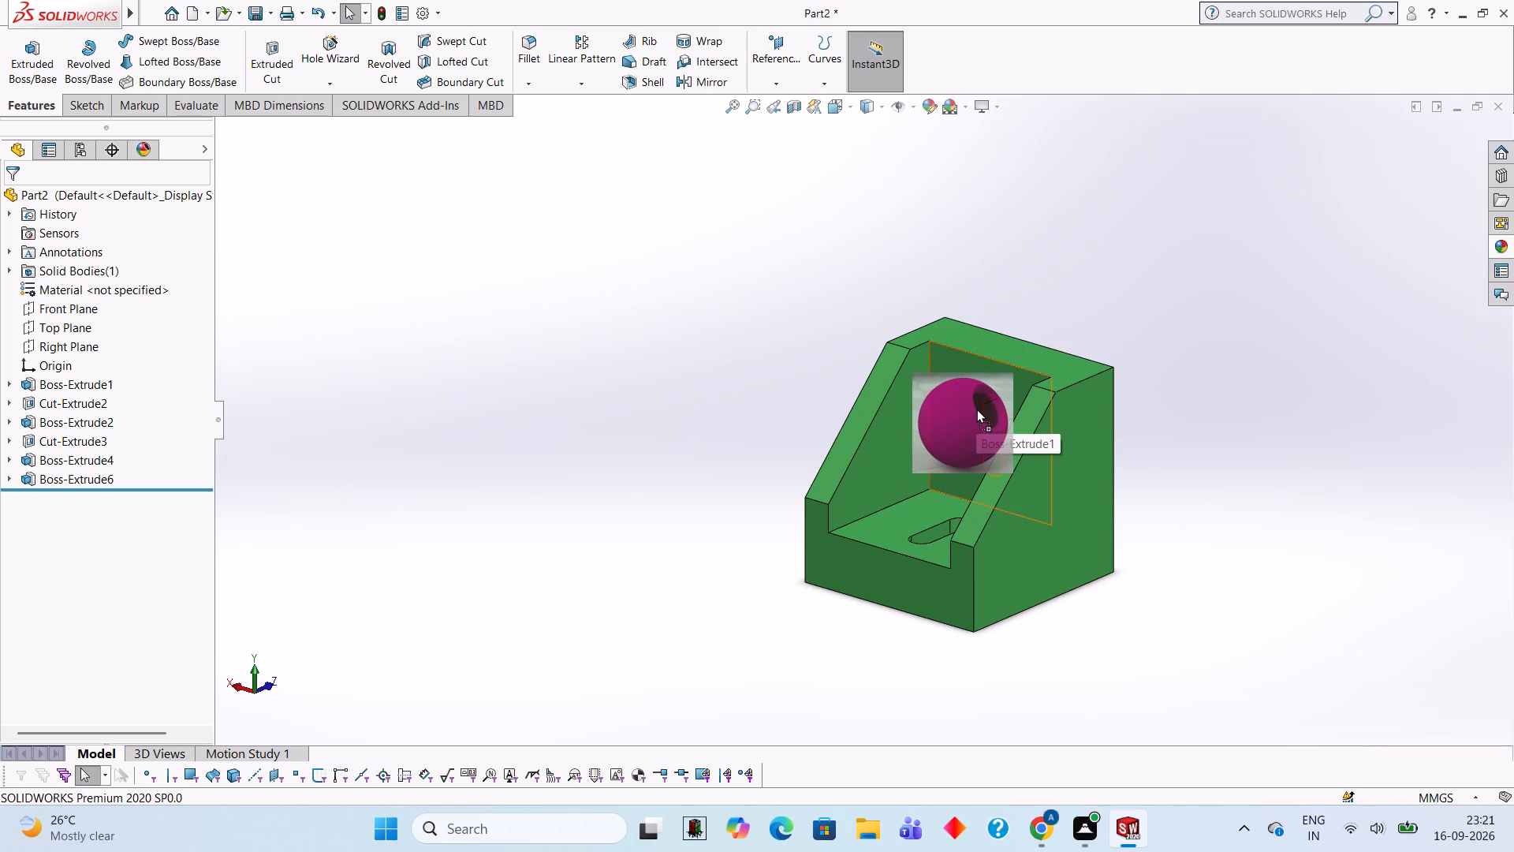
left_click_drag(976, 409, 991, 409)
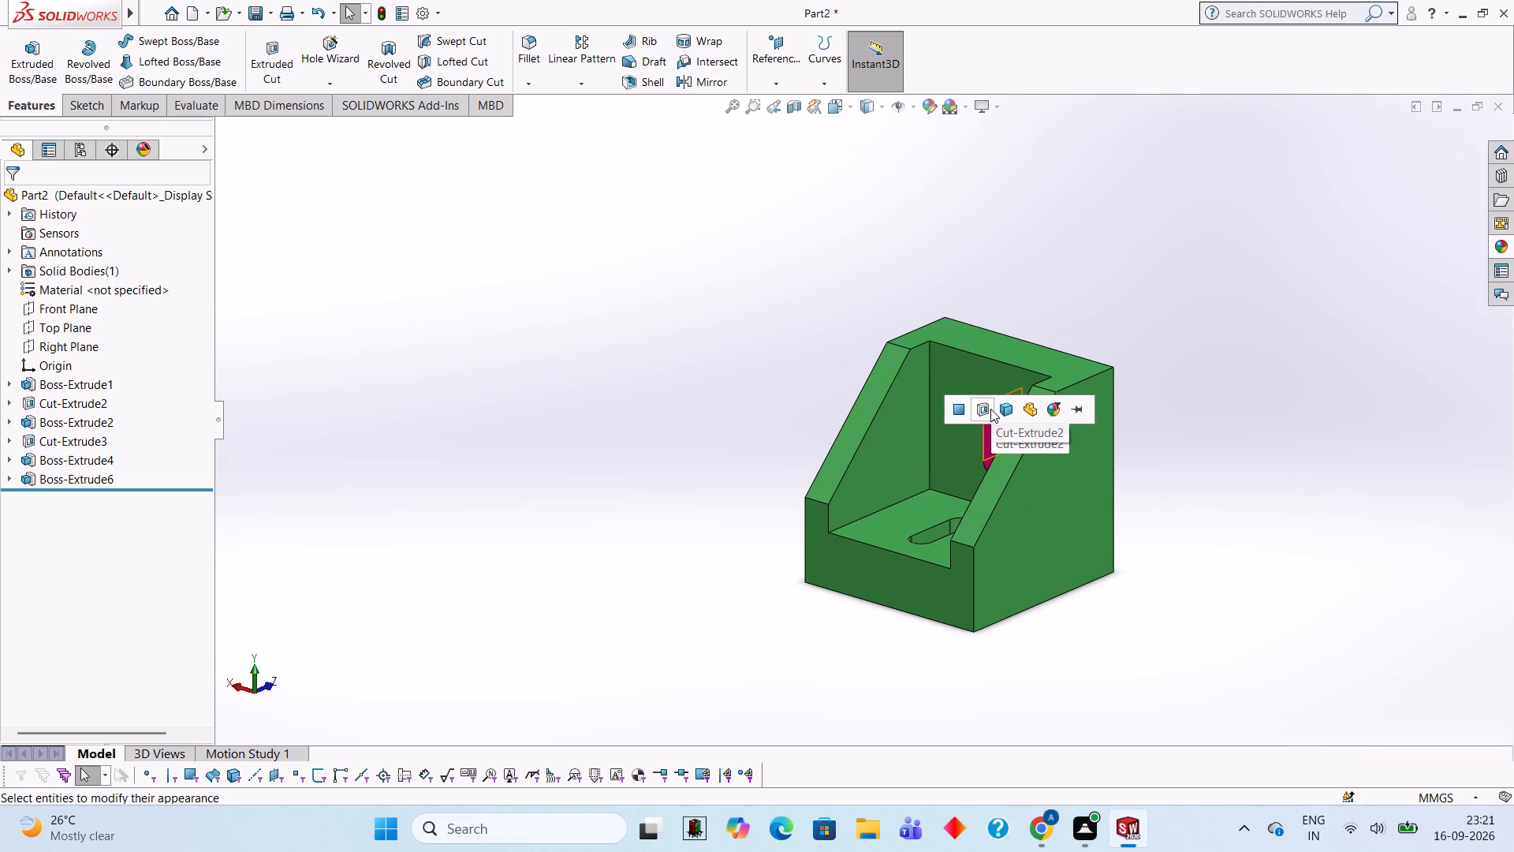
left_click(990, 409)
Apply the Solid category's Pink appearance to the slot cut feature in the base leg.
right_click(1153, 272)
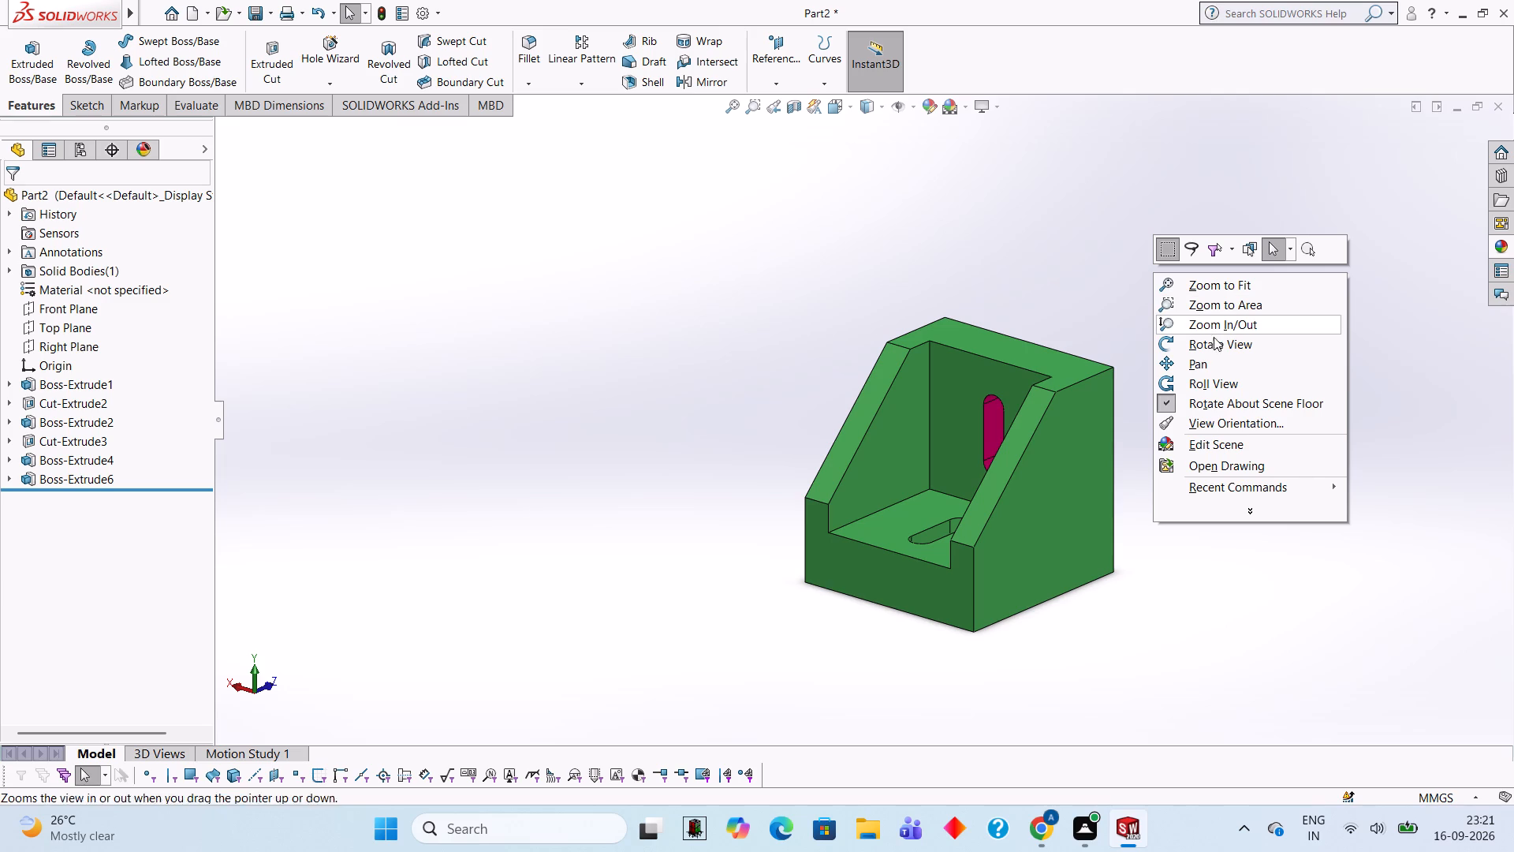
scroll(893, 380, "up", 1)
scroll(893, 380, "down", 1)
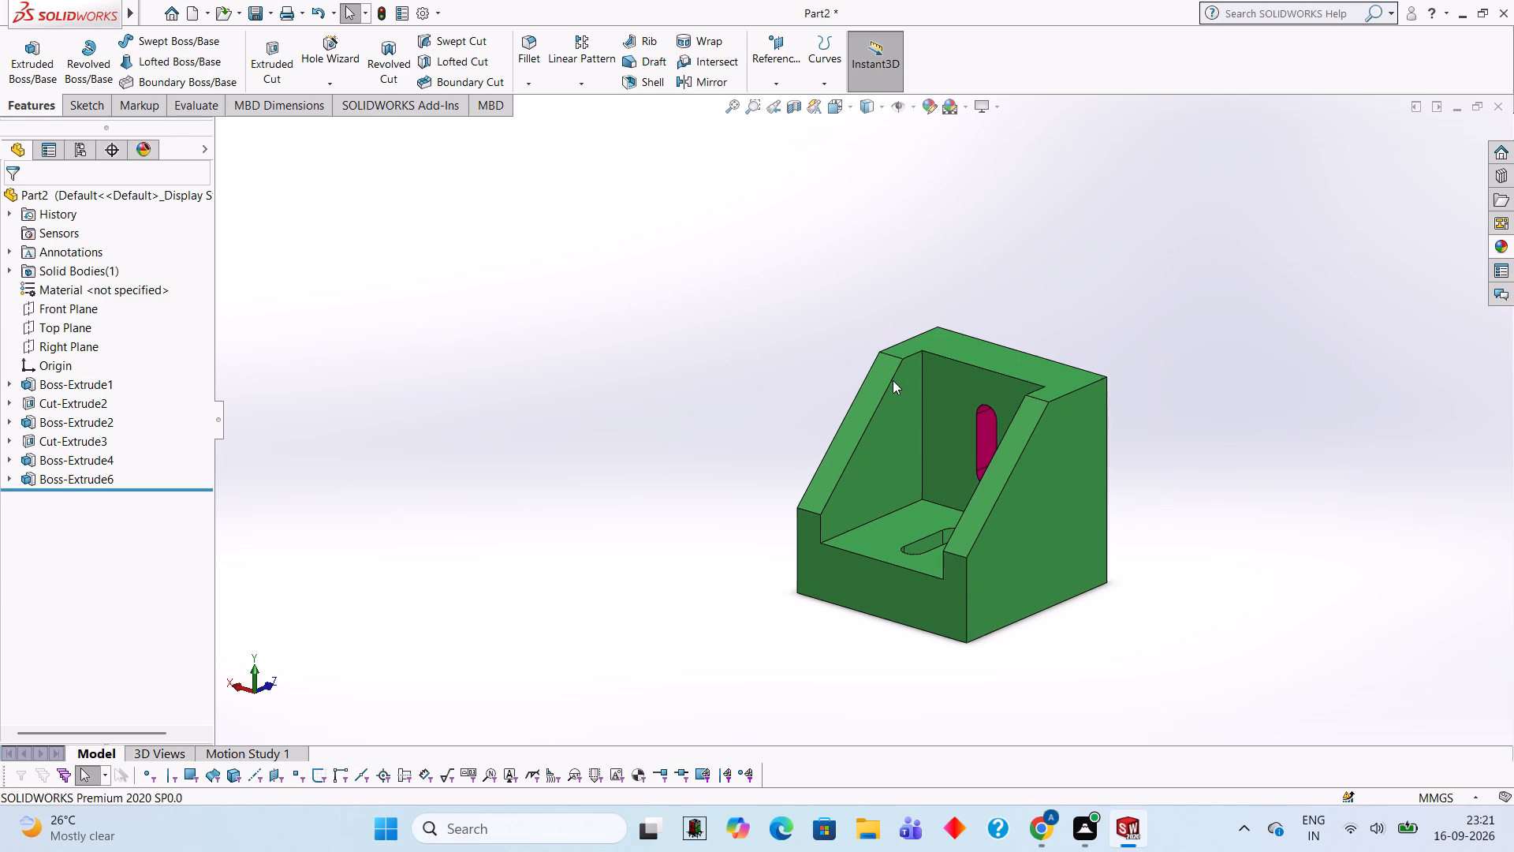
scroll(893, 380, "down", 2)
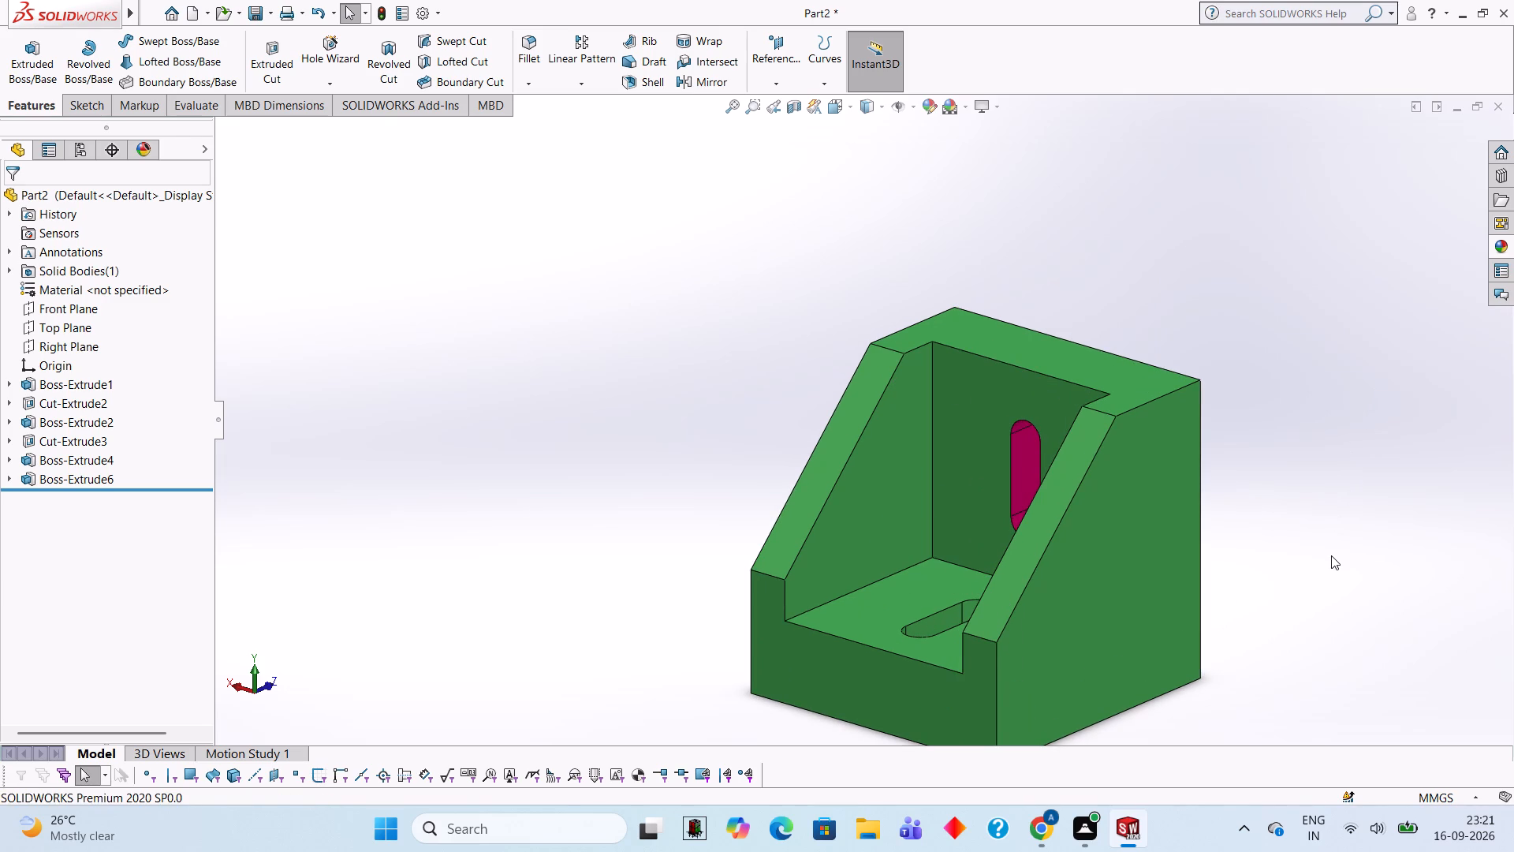
scroll(1331, 555, "up", 1)
right_click(1322, 272)
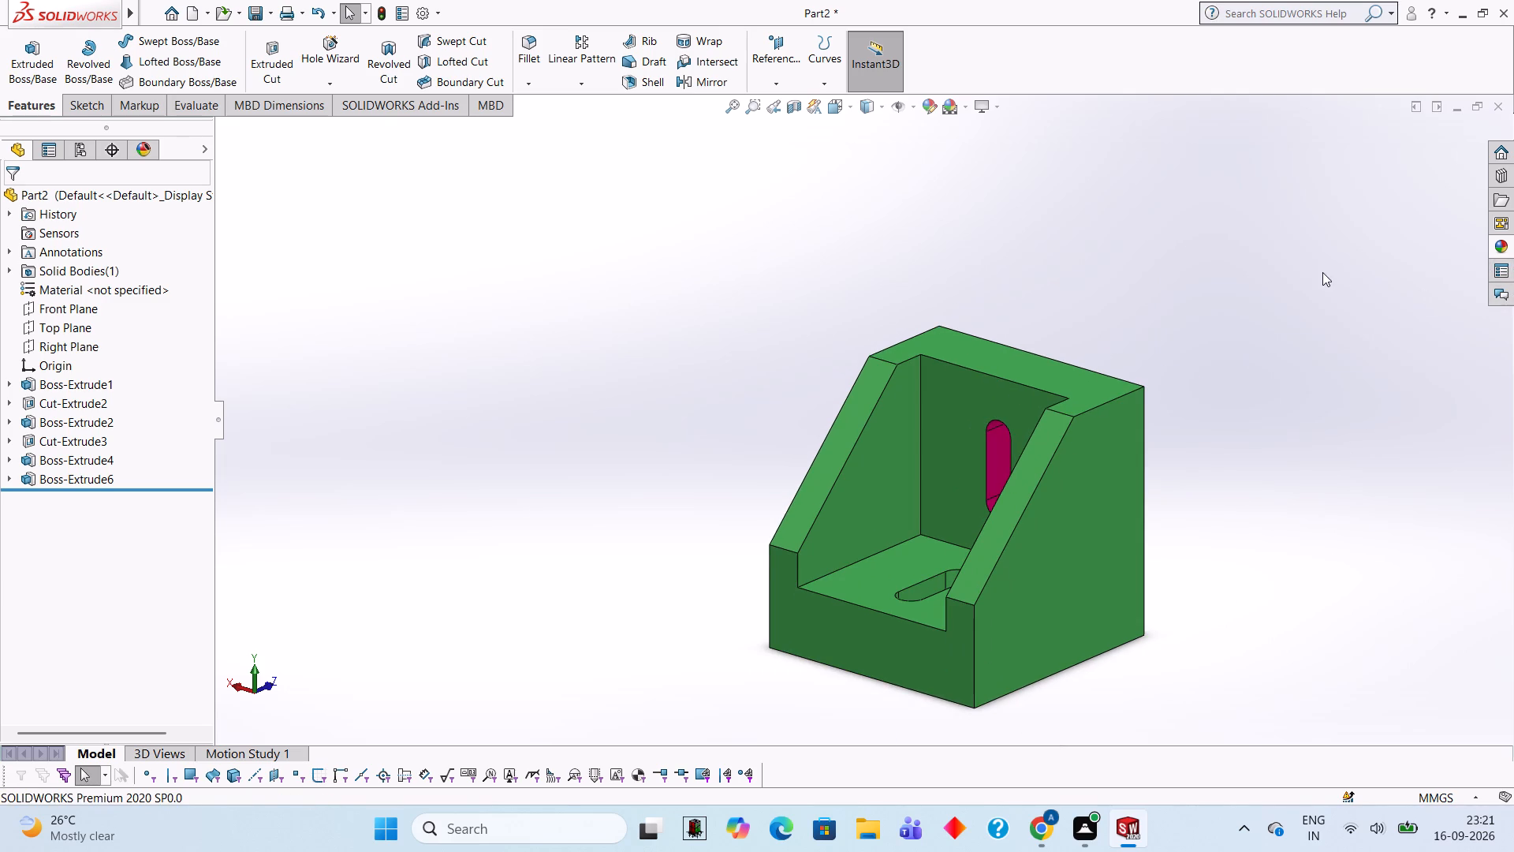
left_click(1408, 348)
left_click_drag(1318, 384, 1404, 398)
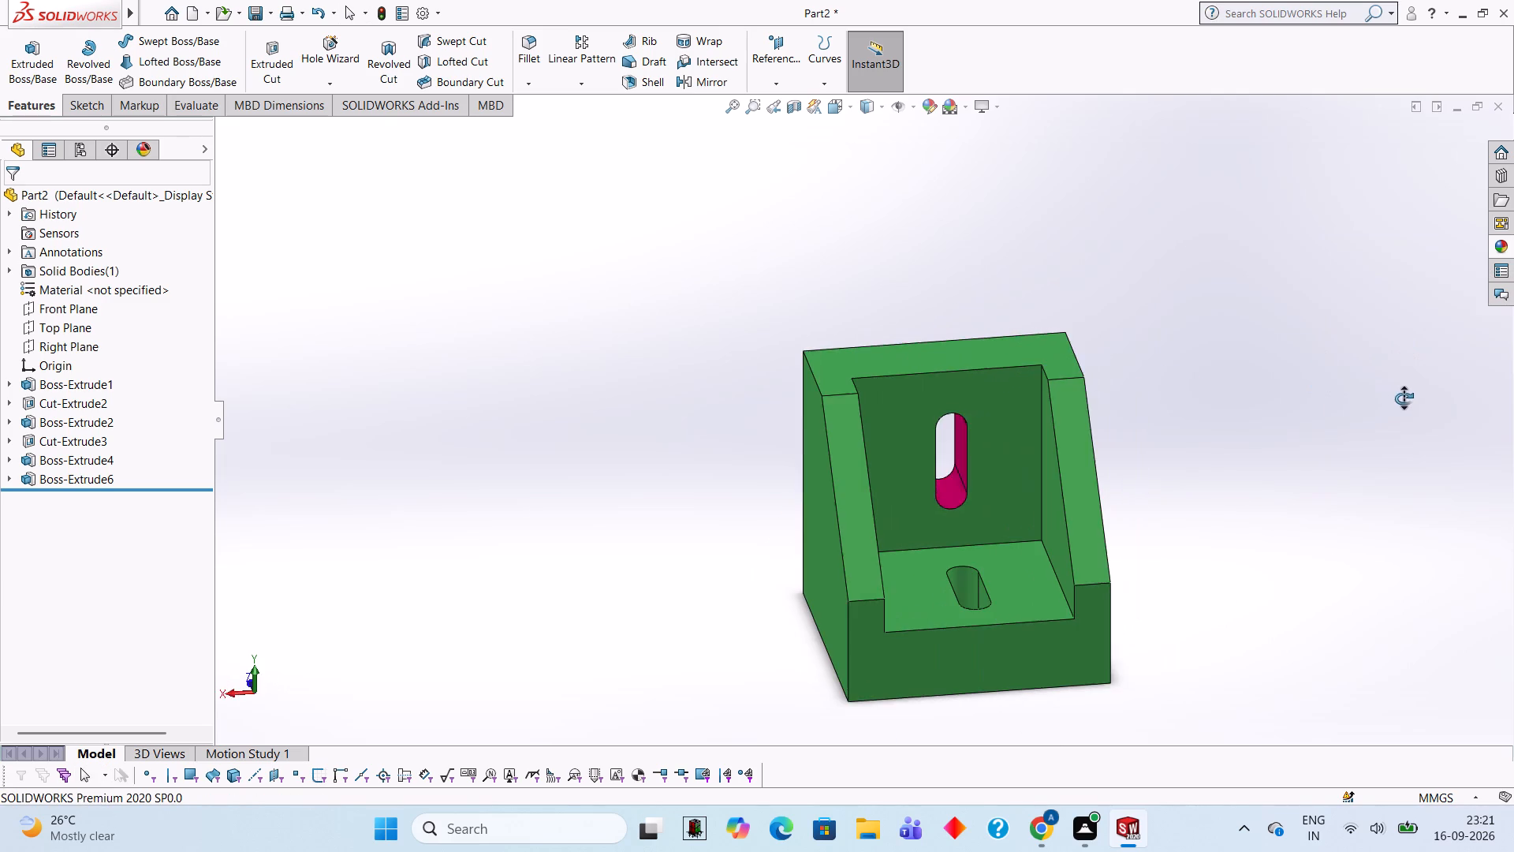
left_click_drag(1404, 398, 1407, 537)
left_click(1496, 252)
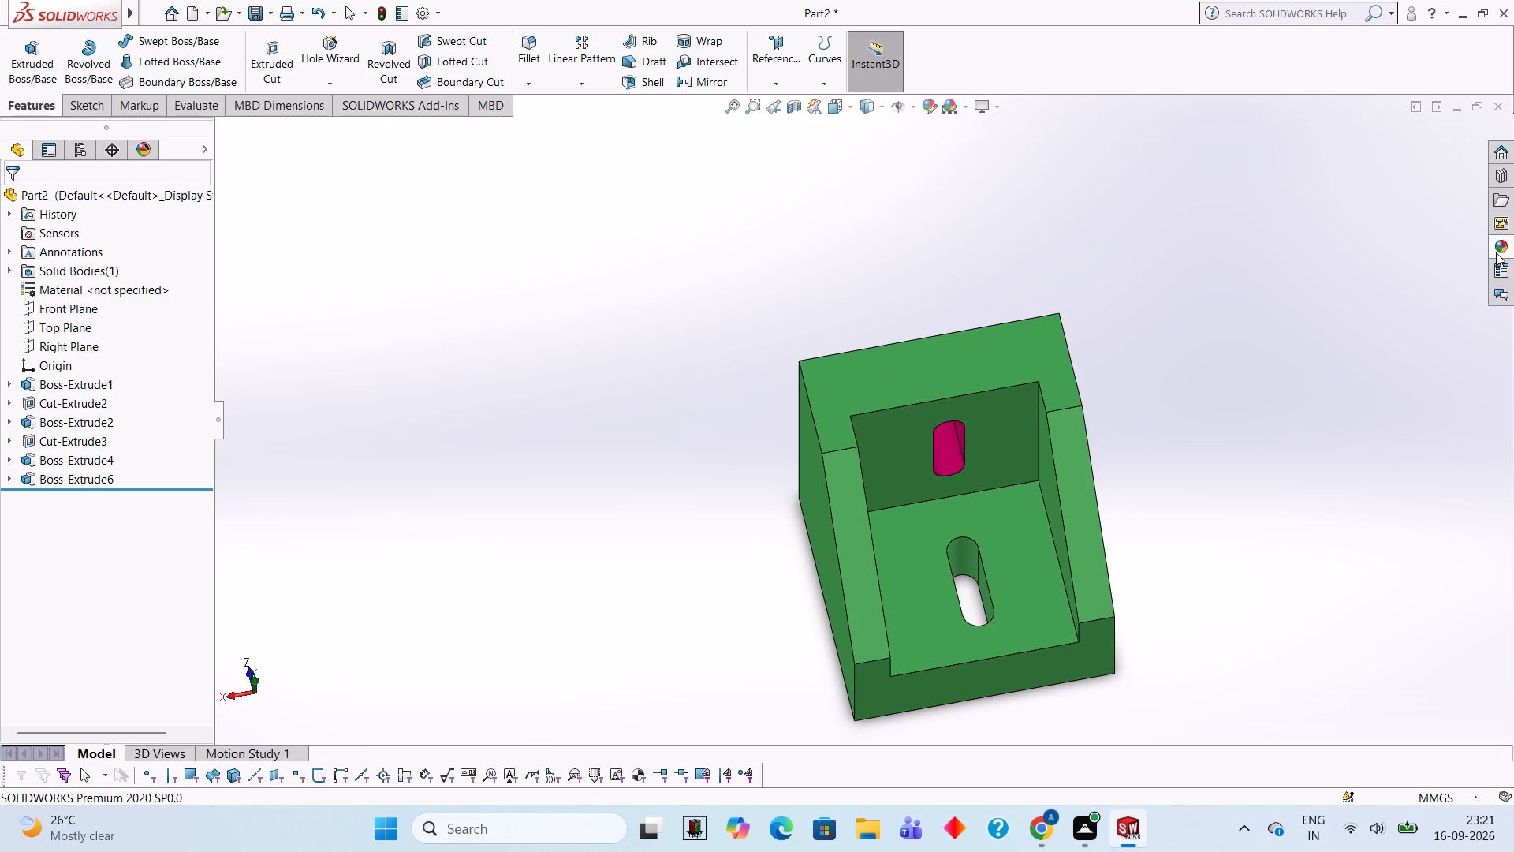
left_click_drag(1334, 700, 1068, 615)
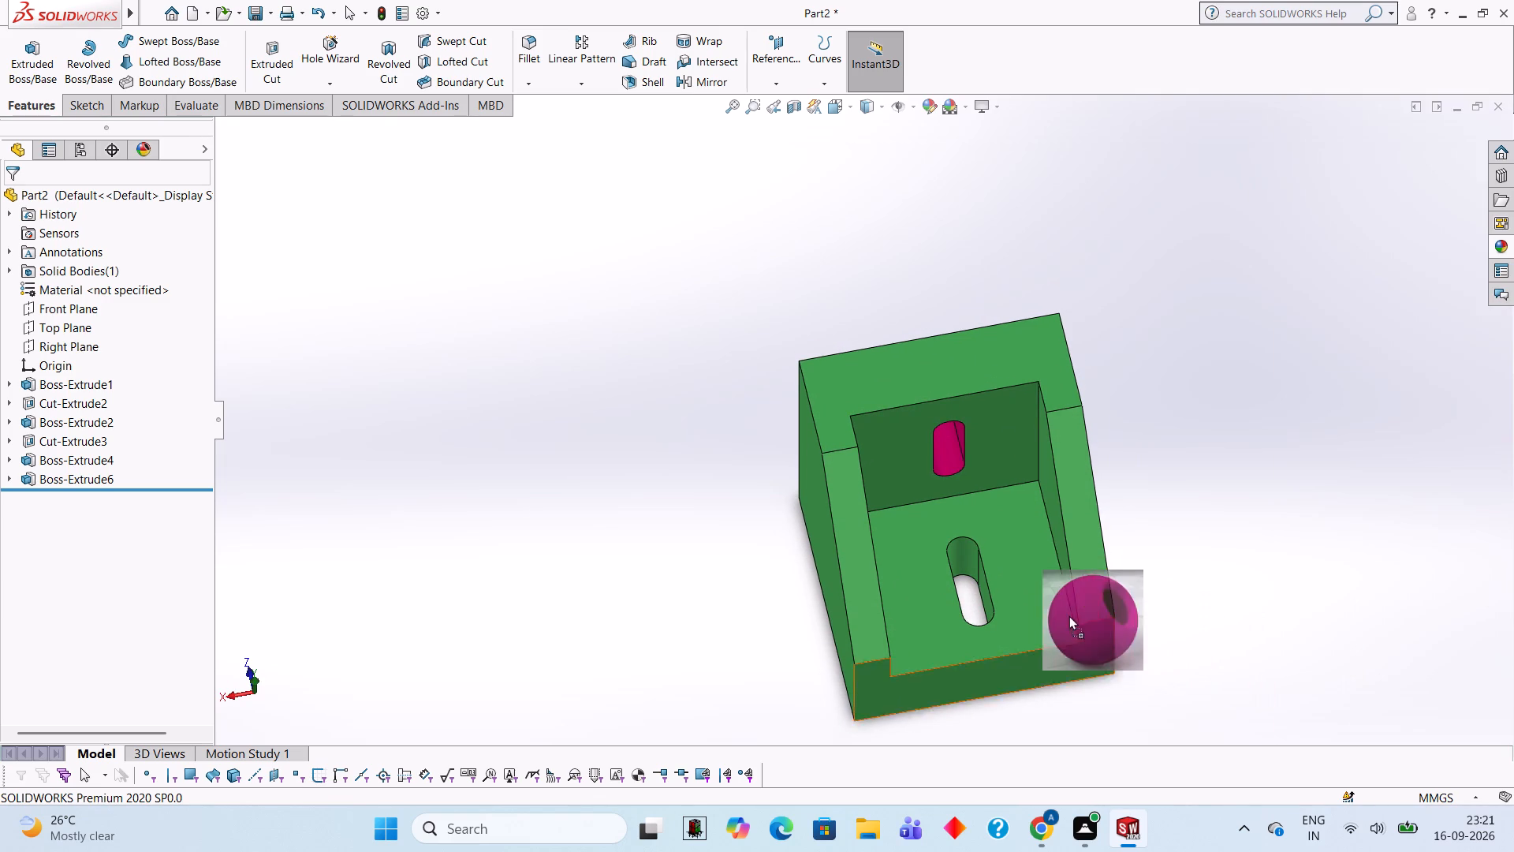
left_click_drag(1068, 615, 968, 567)
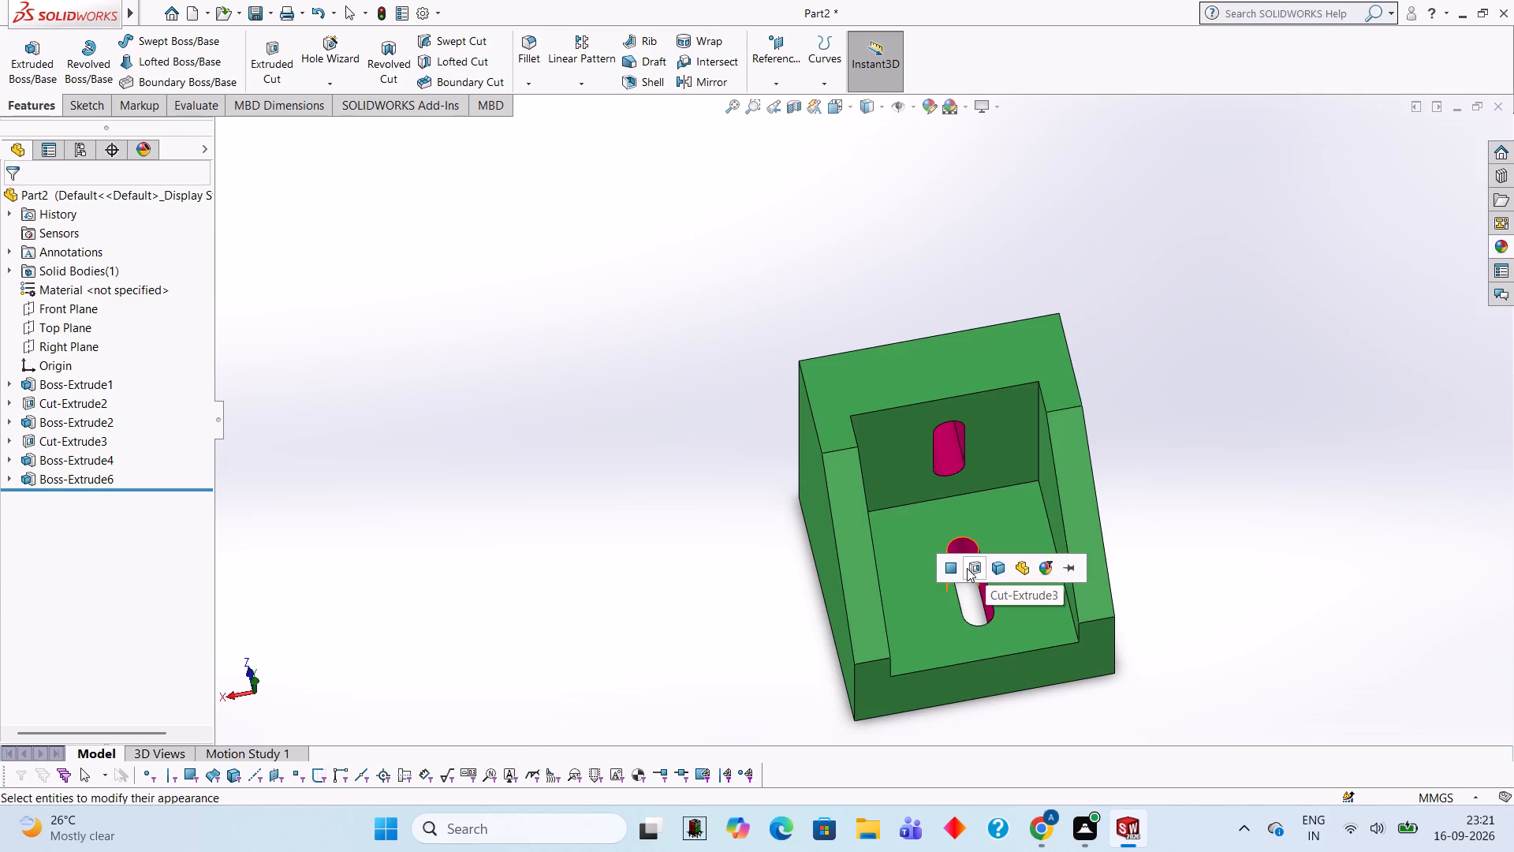
left_click(967, 568)
Inspect the coloured bracket and both slots from several angles, finishing in an angled front view.
right_click(1232, 334)
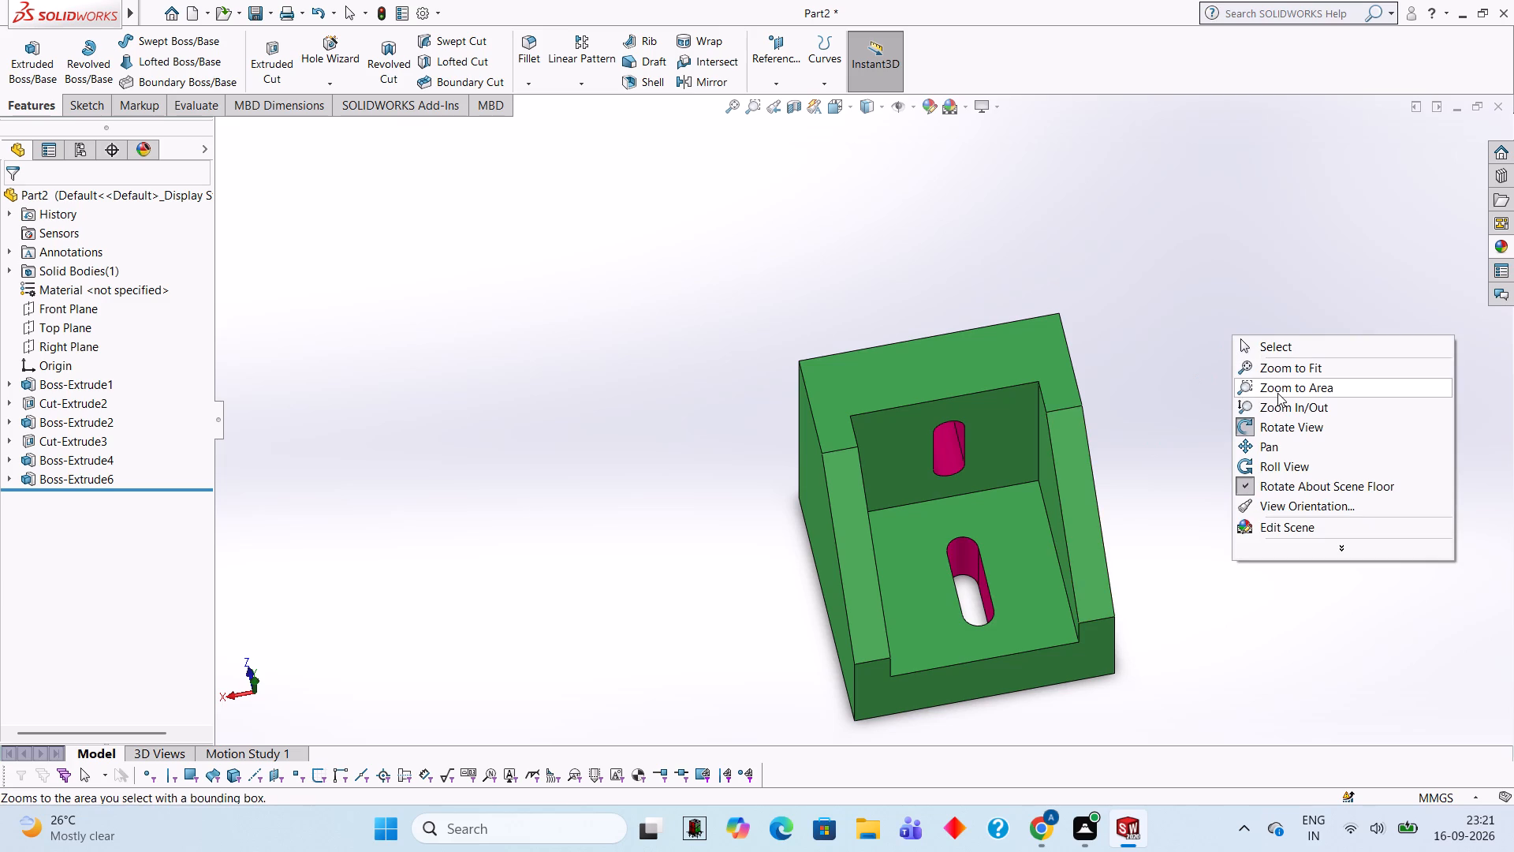
left_click(1287, 433)
left_click_drag(1285, 449, 1046, 450)
right_click(1296, 258)
left_click(1355, 329)
left_click_drag(1341, 364, 1245, 405)
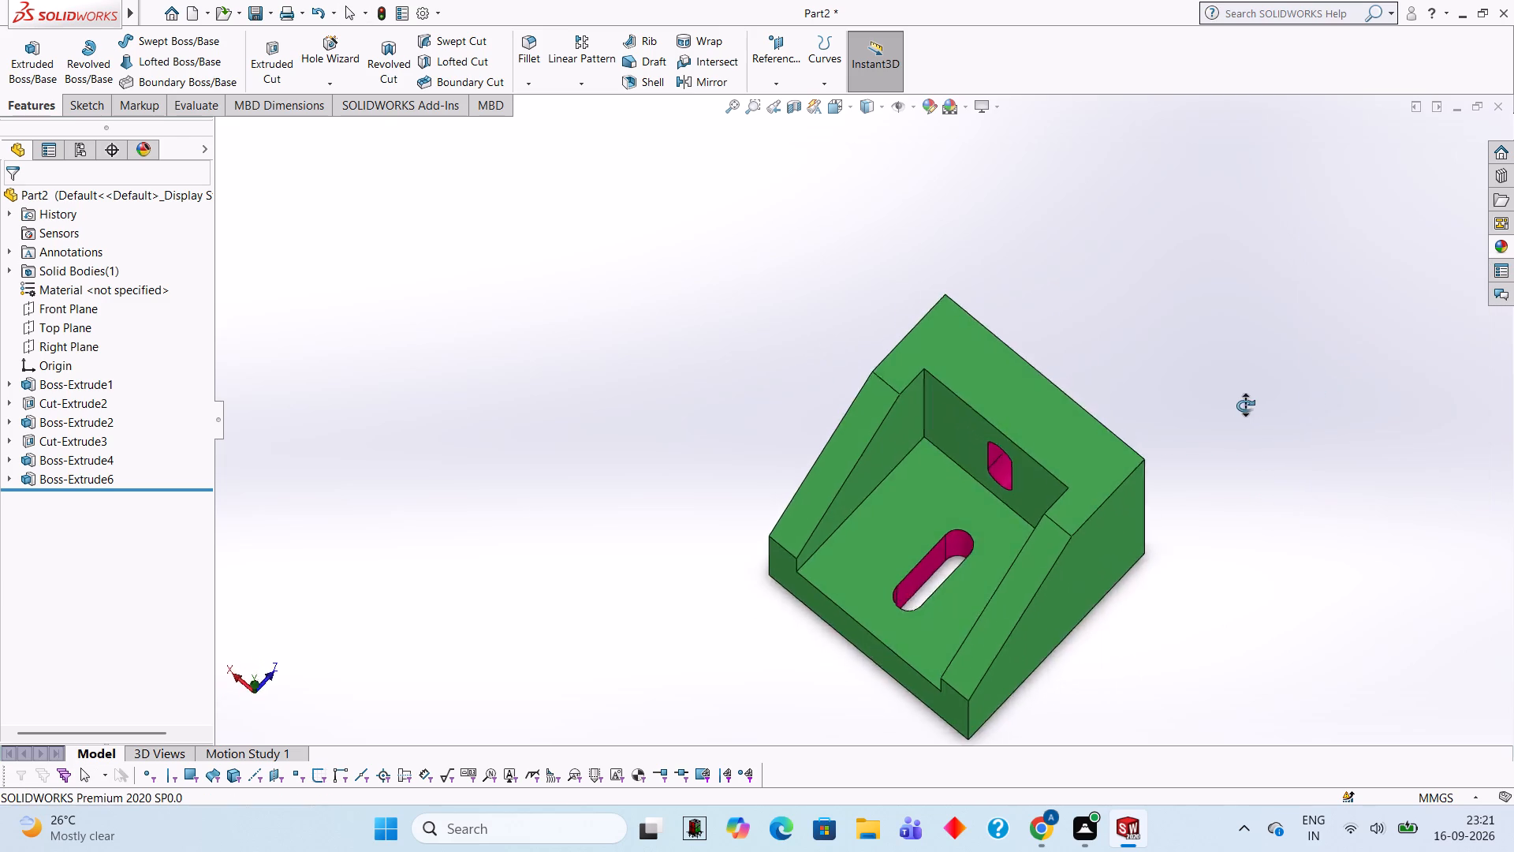
left_click_drag(1245, 405, 1256, 282)
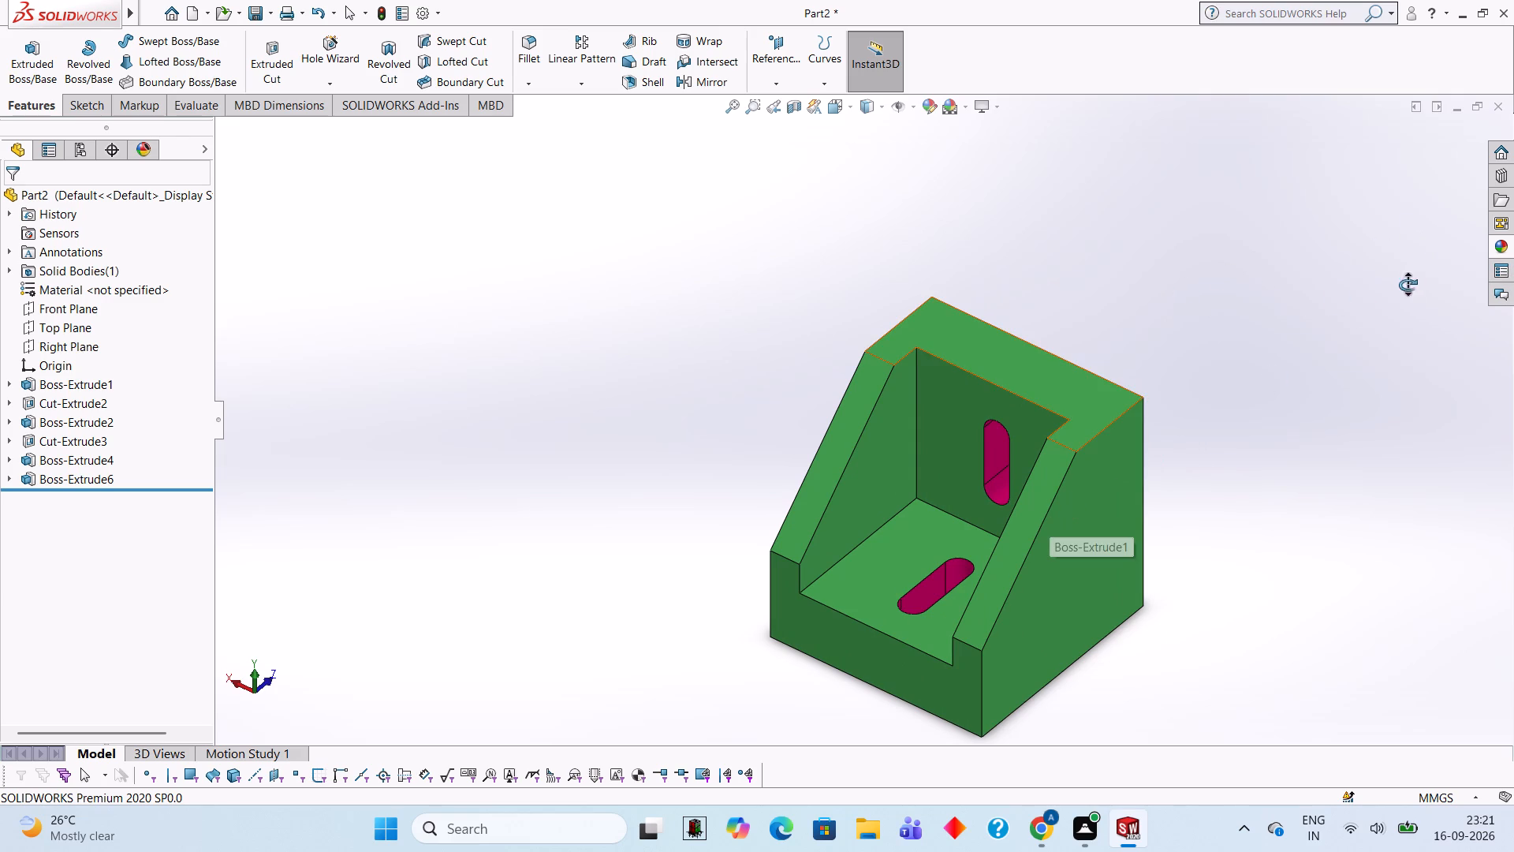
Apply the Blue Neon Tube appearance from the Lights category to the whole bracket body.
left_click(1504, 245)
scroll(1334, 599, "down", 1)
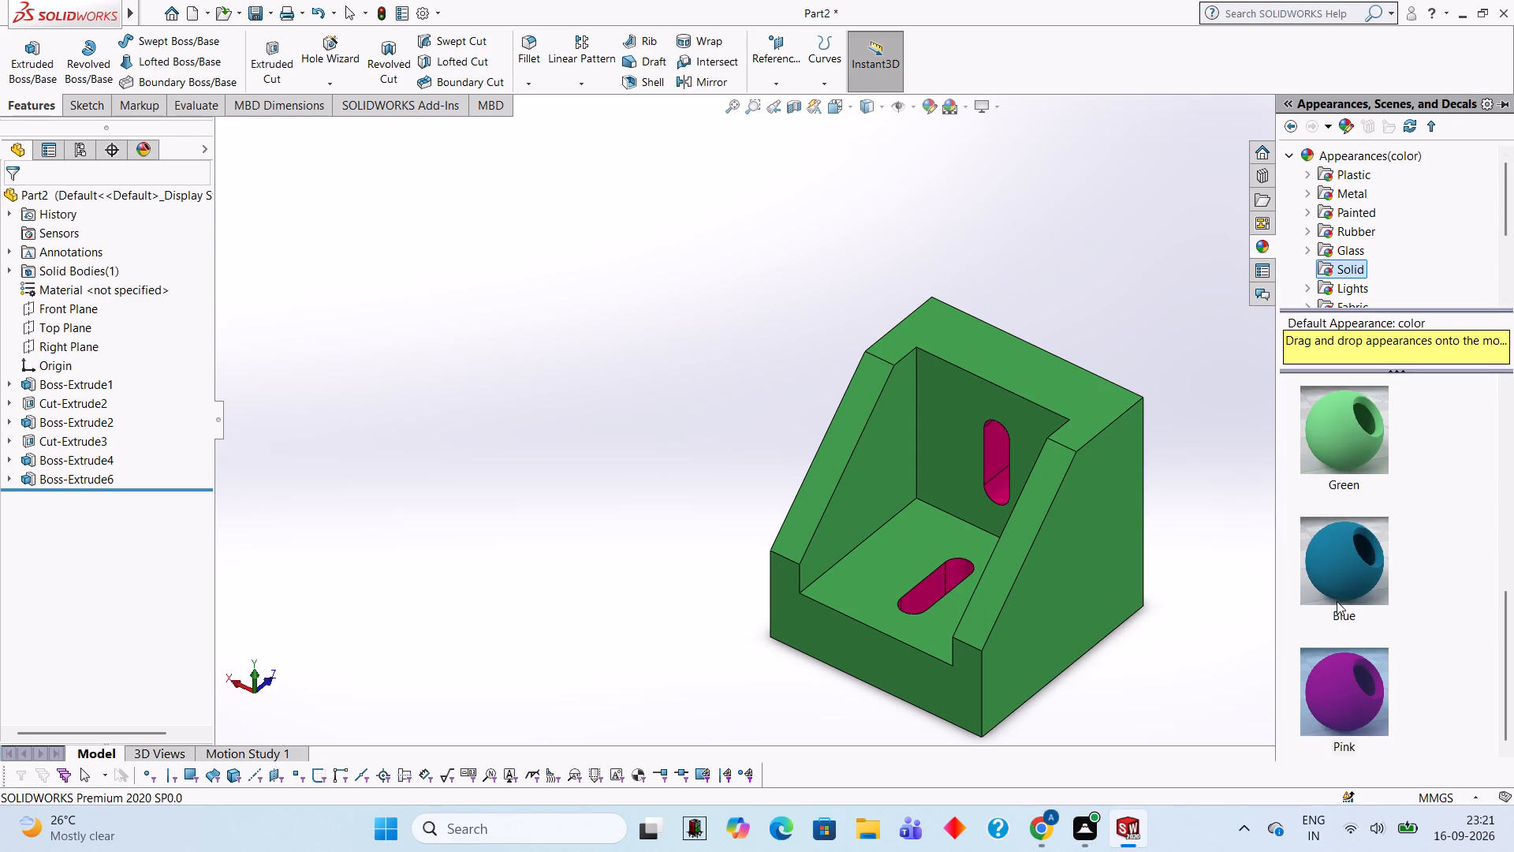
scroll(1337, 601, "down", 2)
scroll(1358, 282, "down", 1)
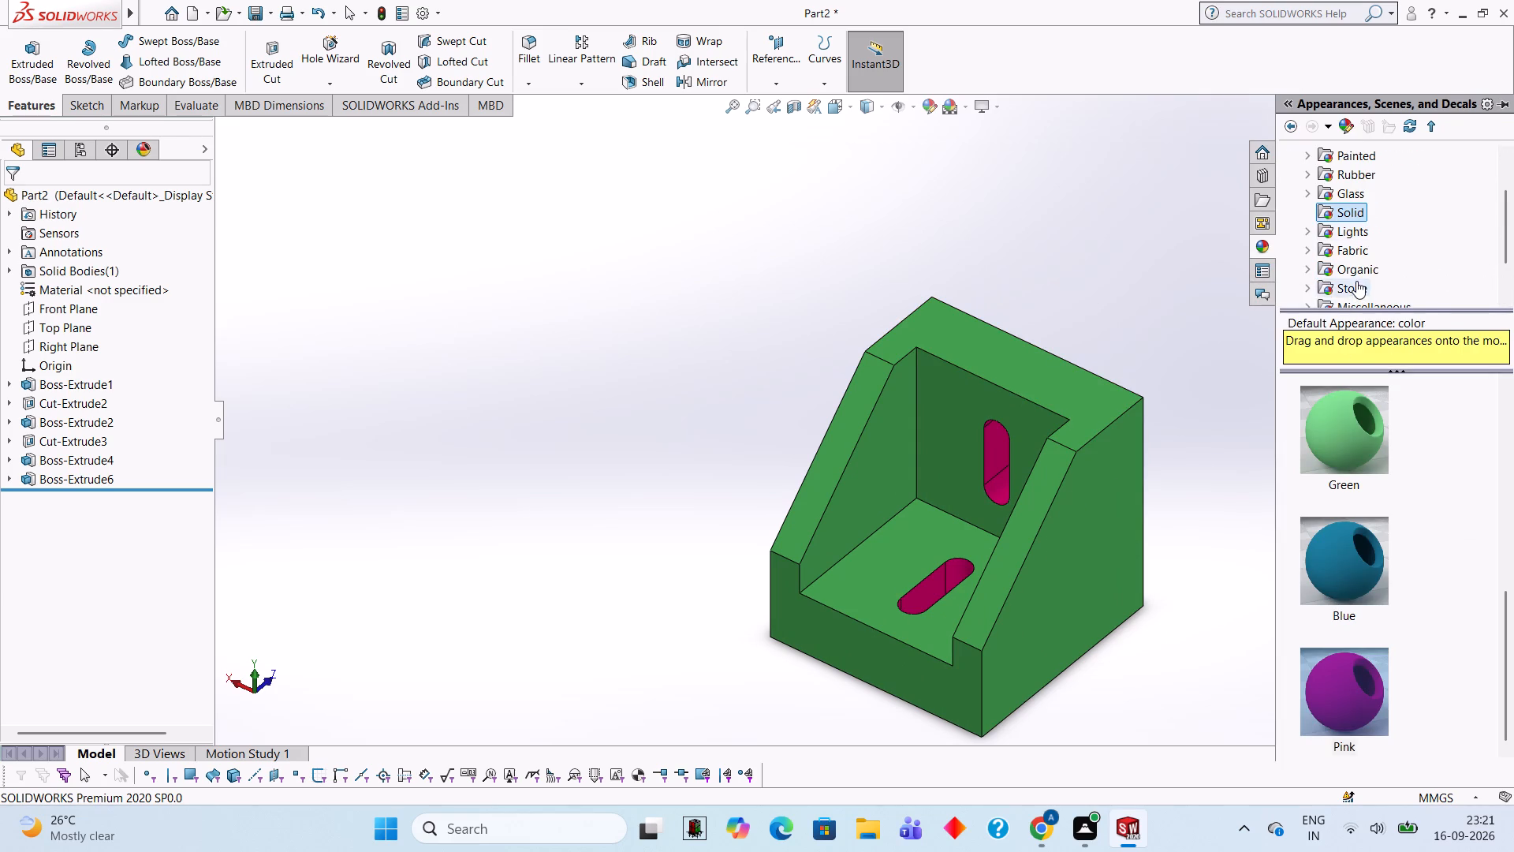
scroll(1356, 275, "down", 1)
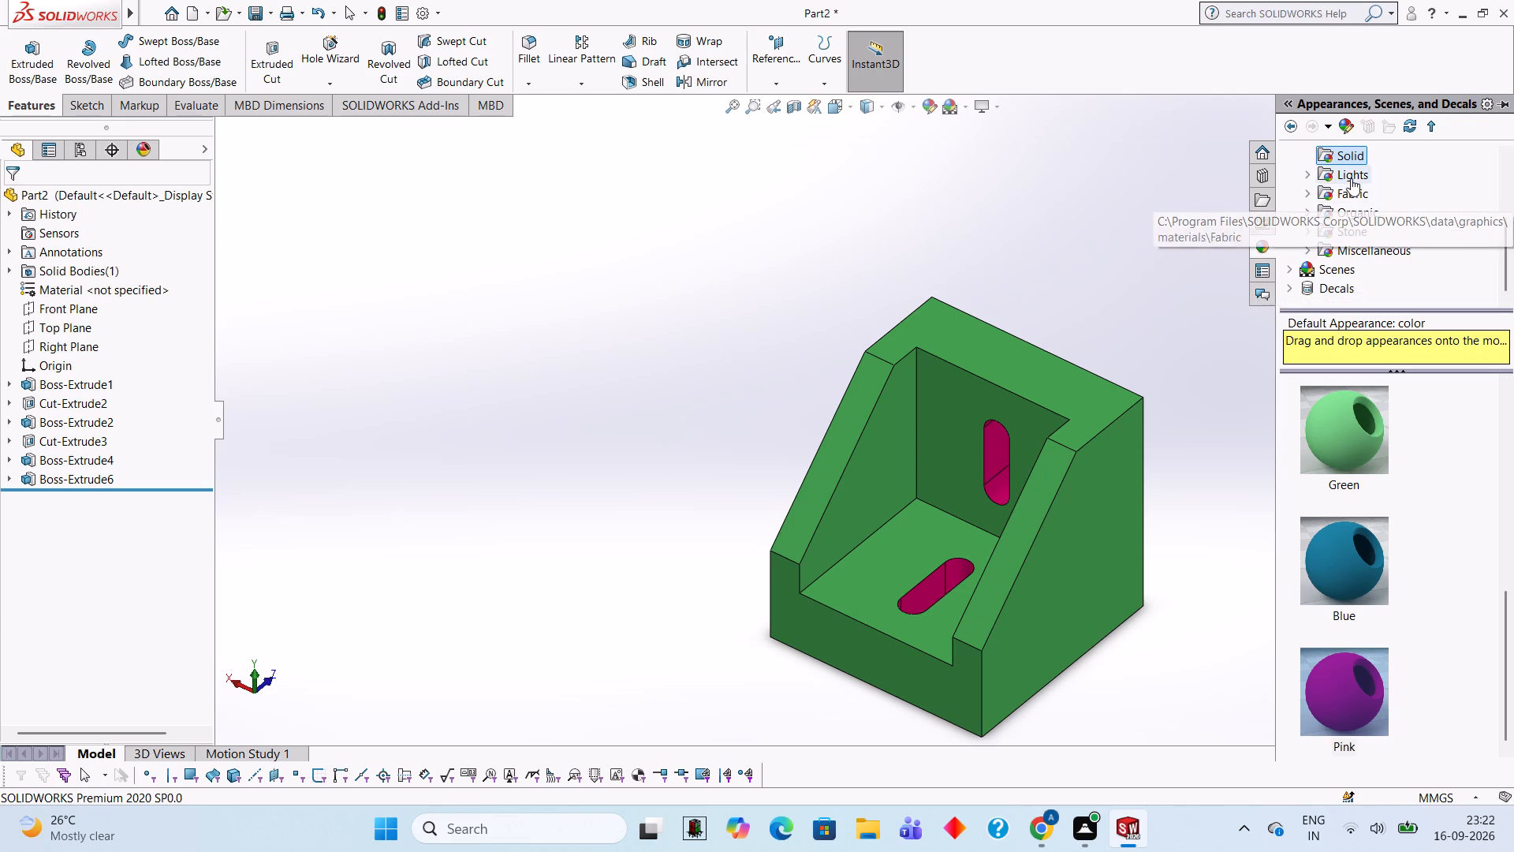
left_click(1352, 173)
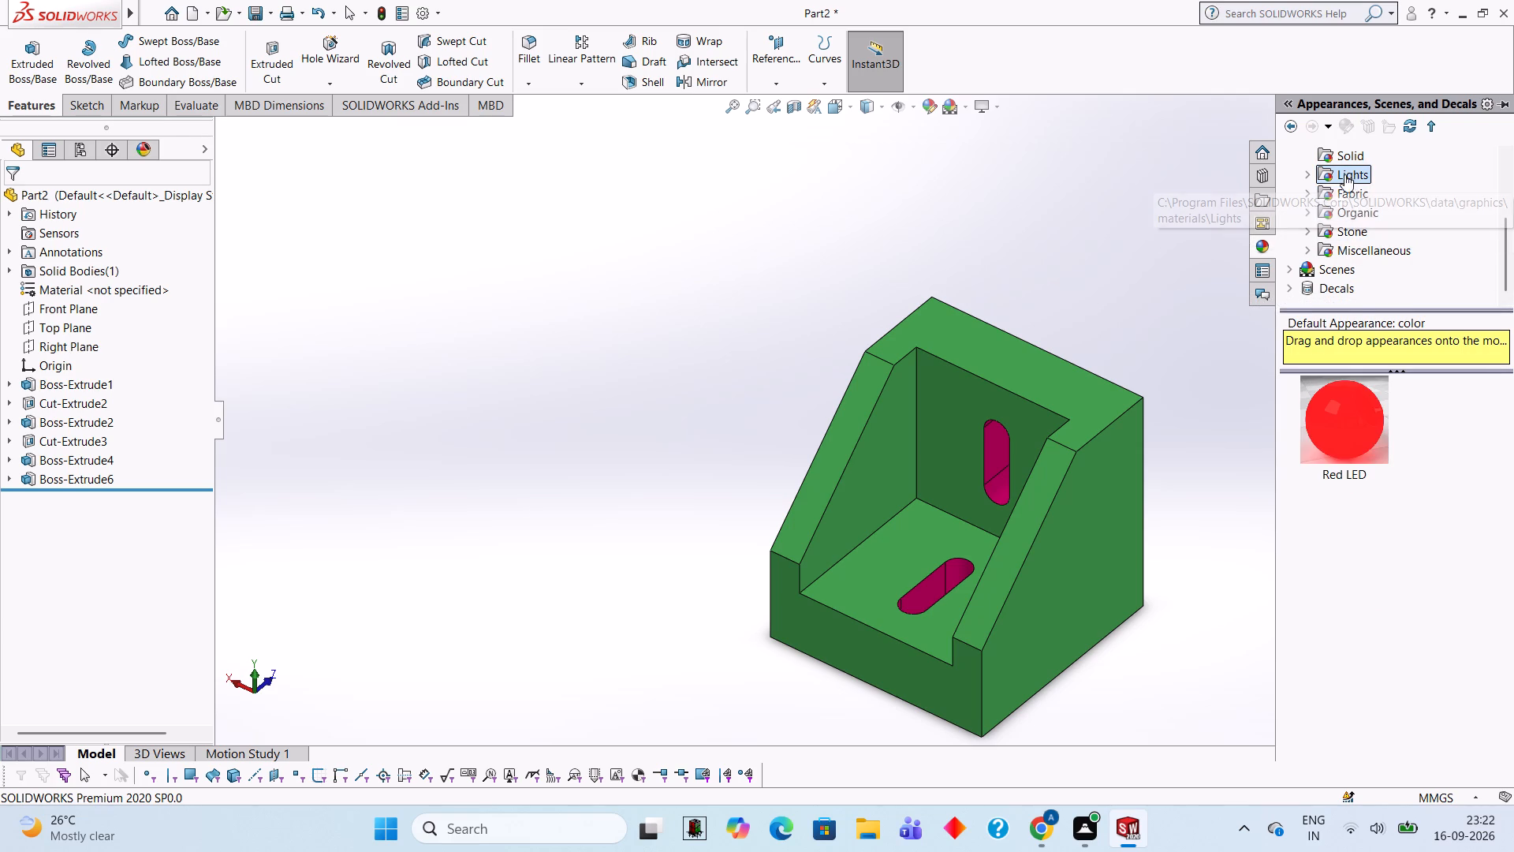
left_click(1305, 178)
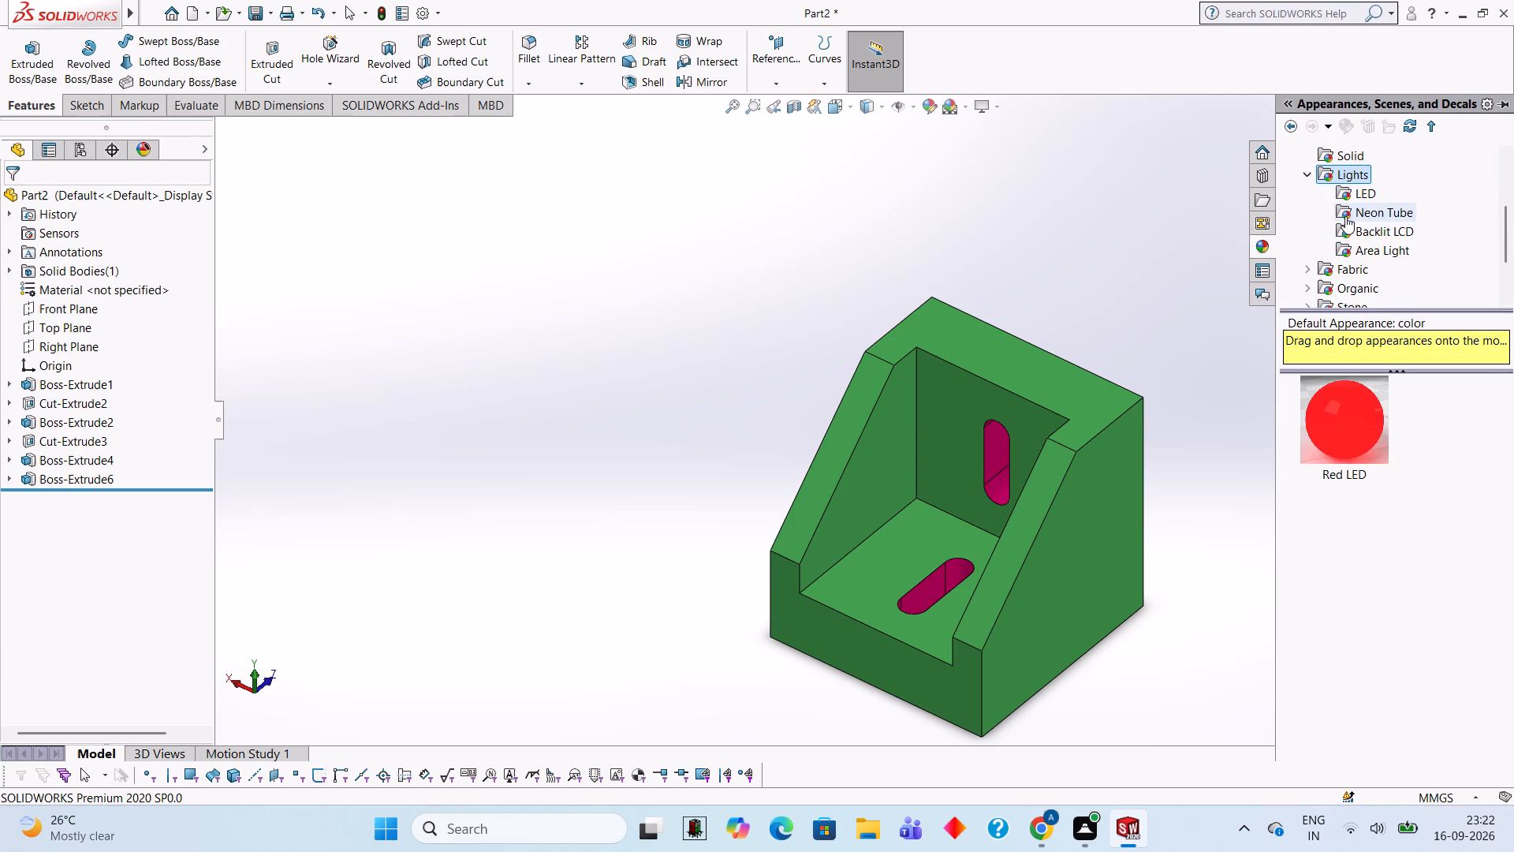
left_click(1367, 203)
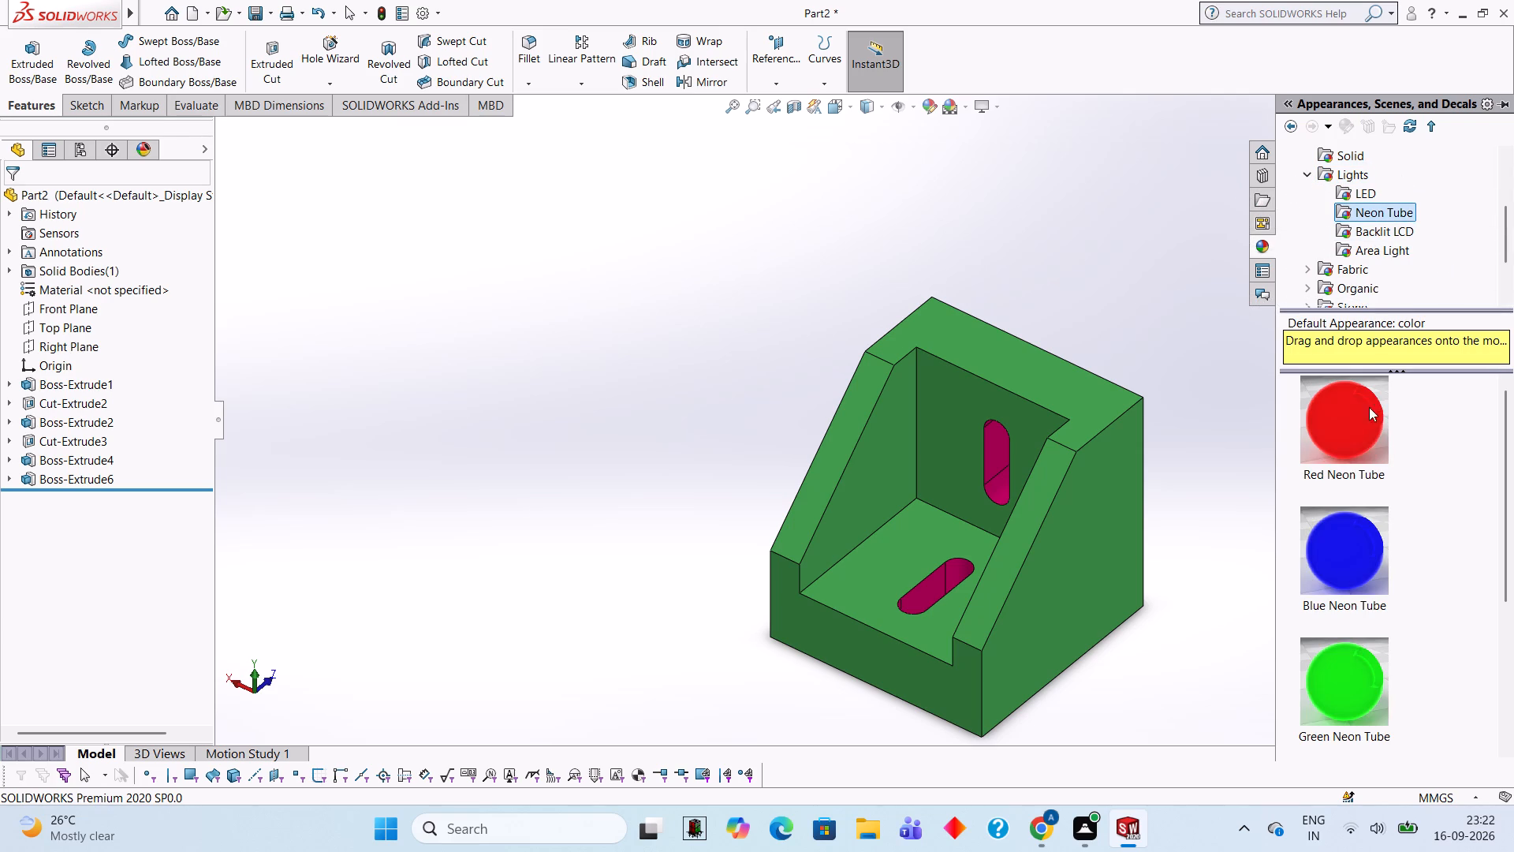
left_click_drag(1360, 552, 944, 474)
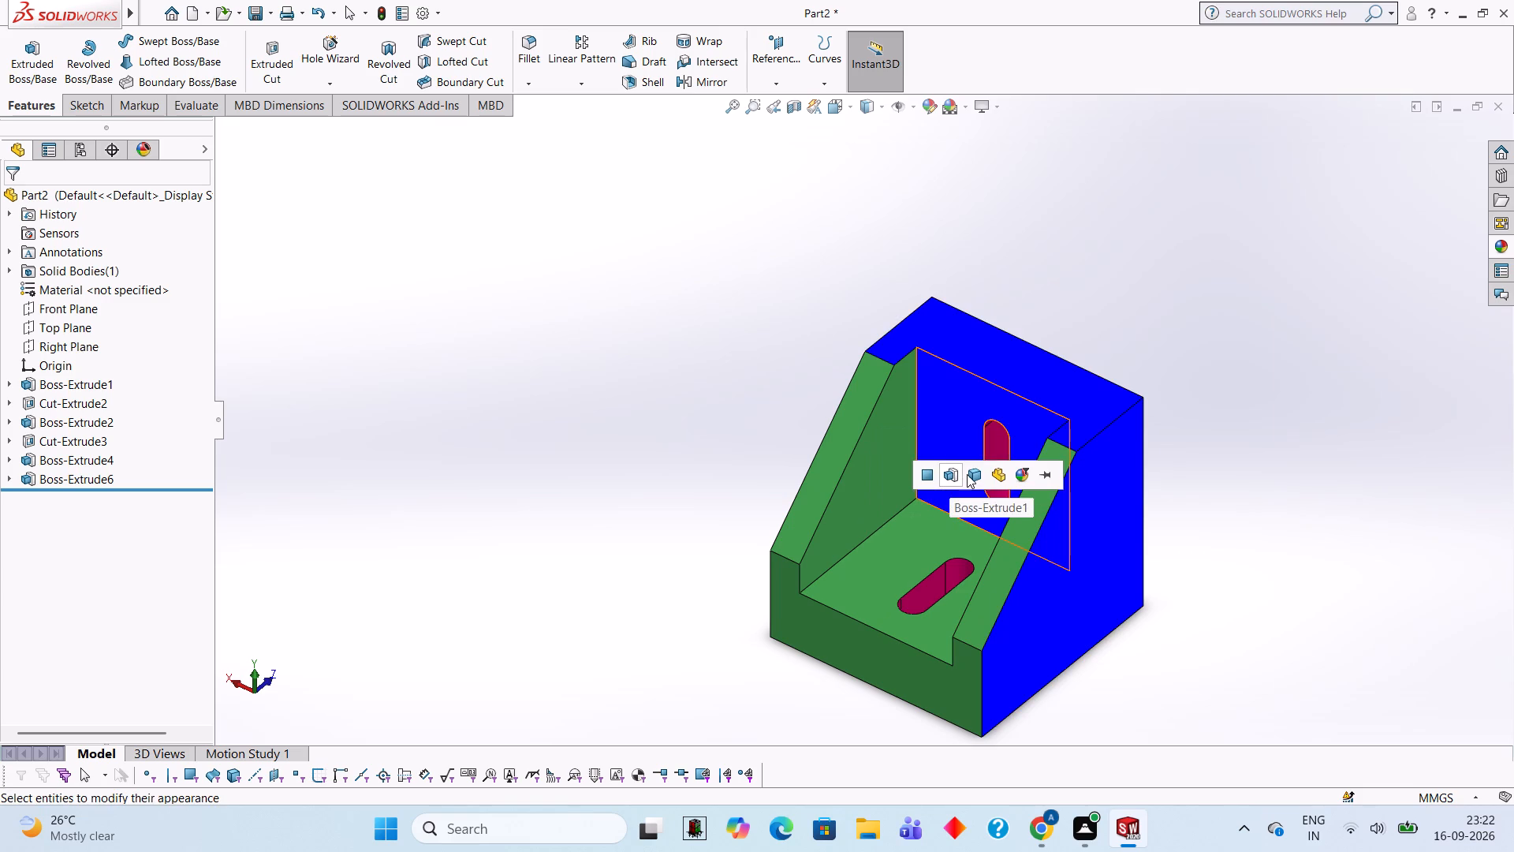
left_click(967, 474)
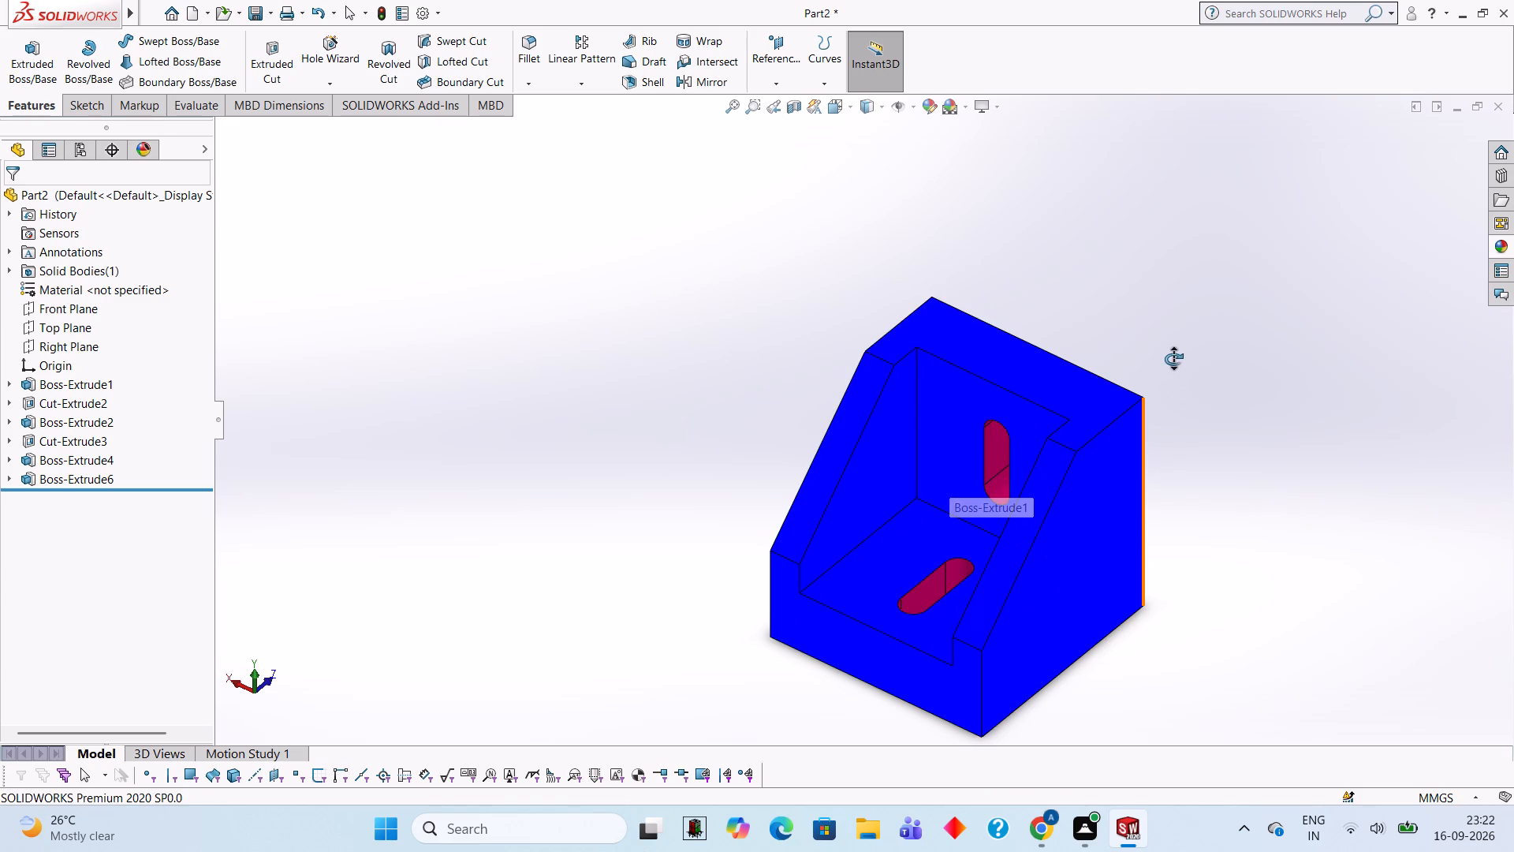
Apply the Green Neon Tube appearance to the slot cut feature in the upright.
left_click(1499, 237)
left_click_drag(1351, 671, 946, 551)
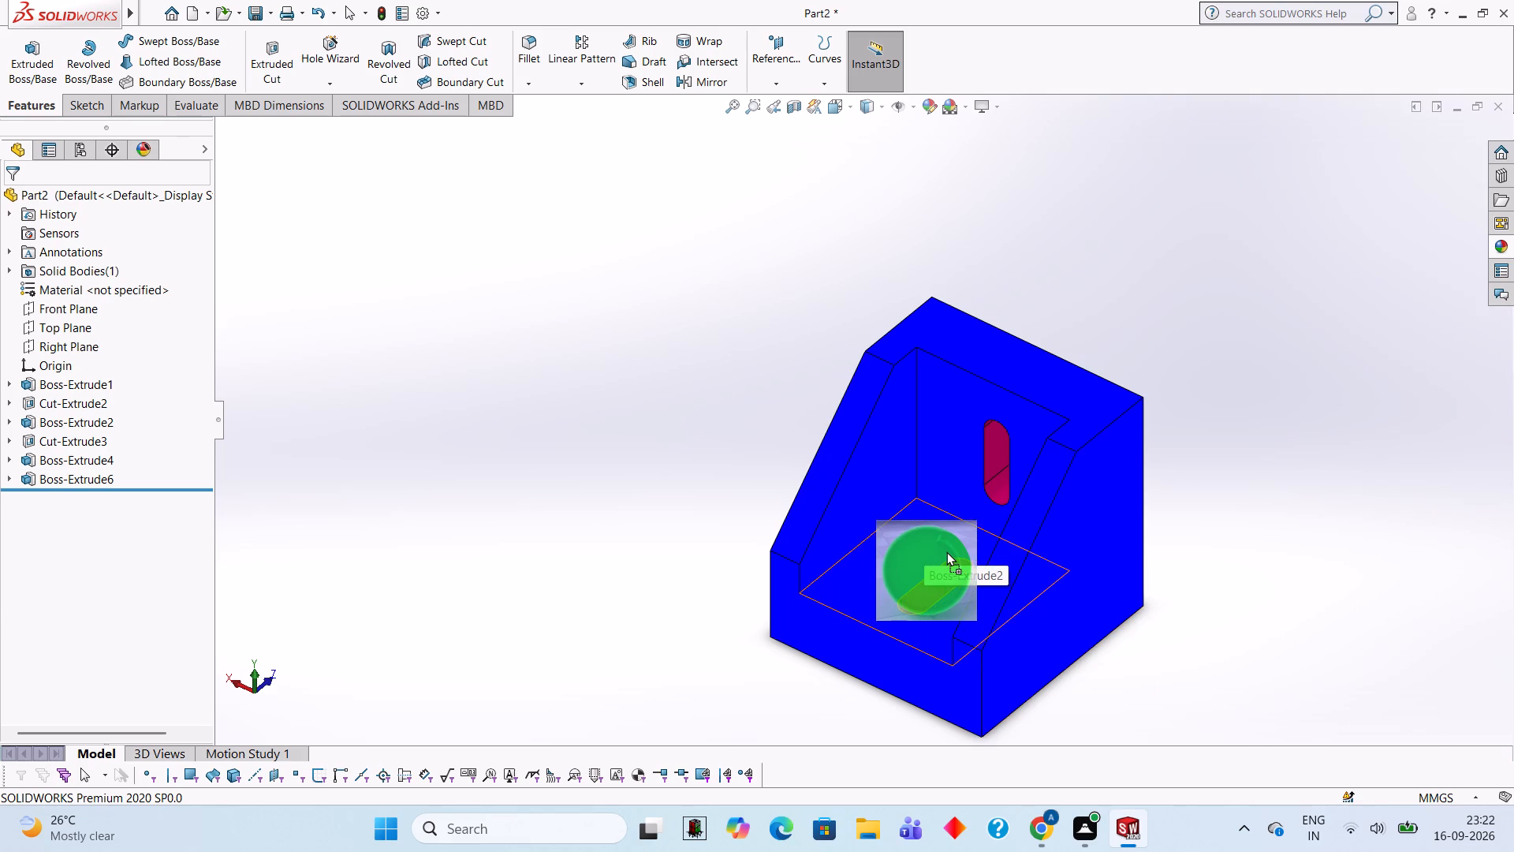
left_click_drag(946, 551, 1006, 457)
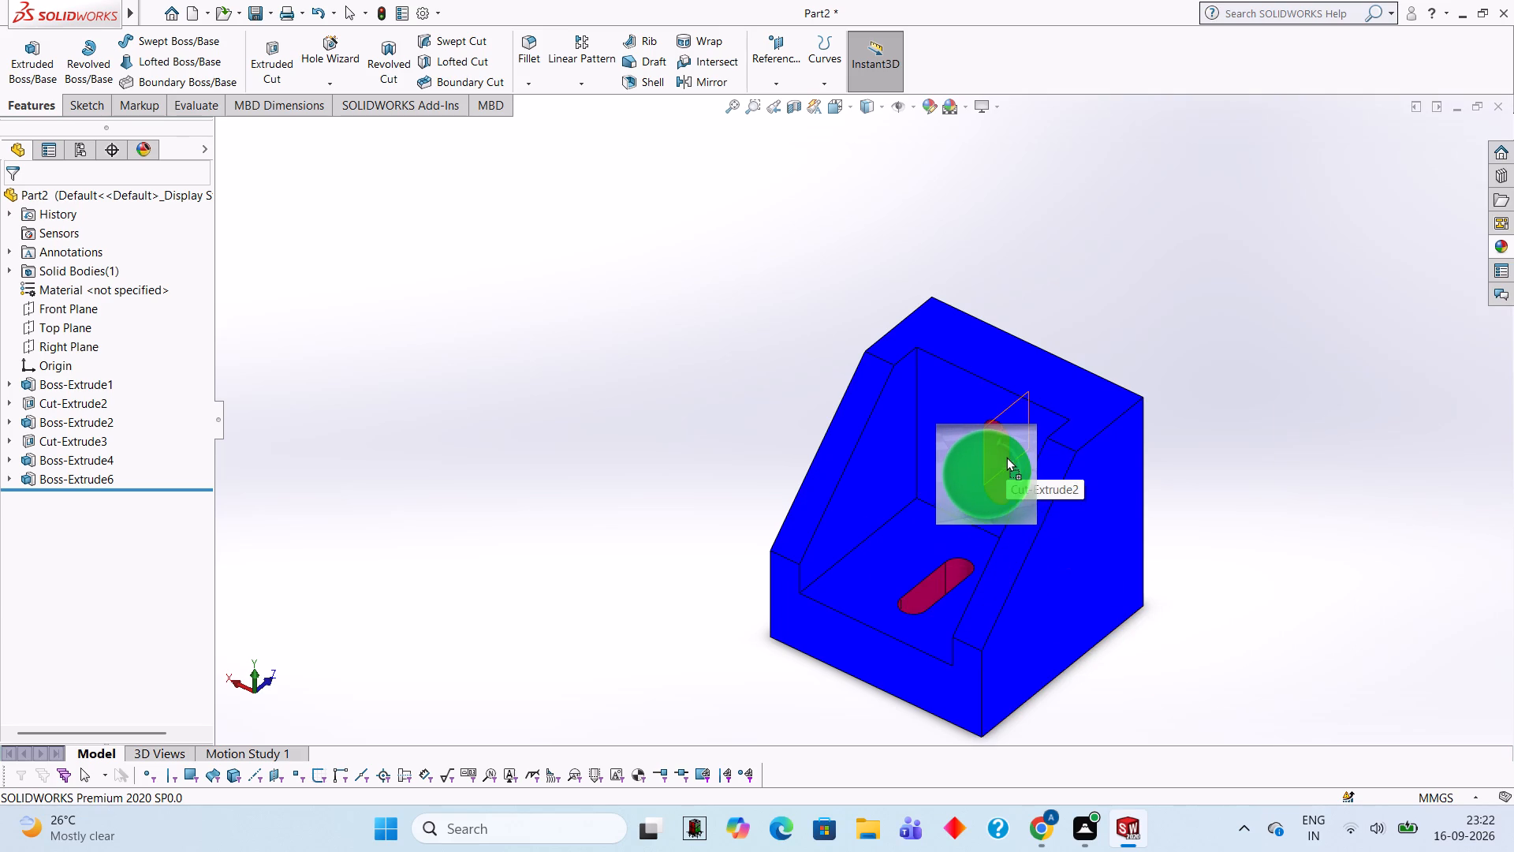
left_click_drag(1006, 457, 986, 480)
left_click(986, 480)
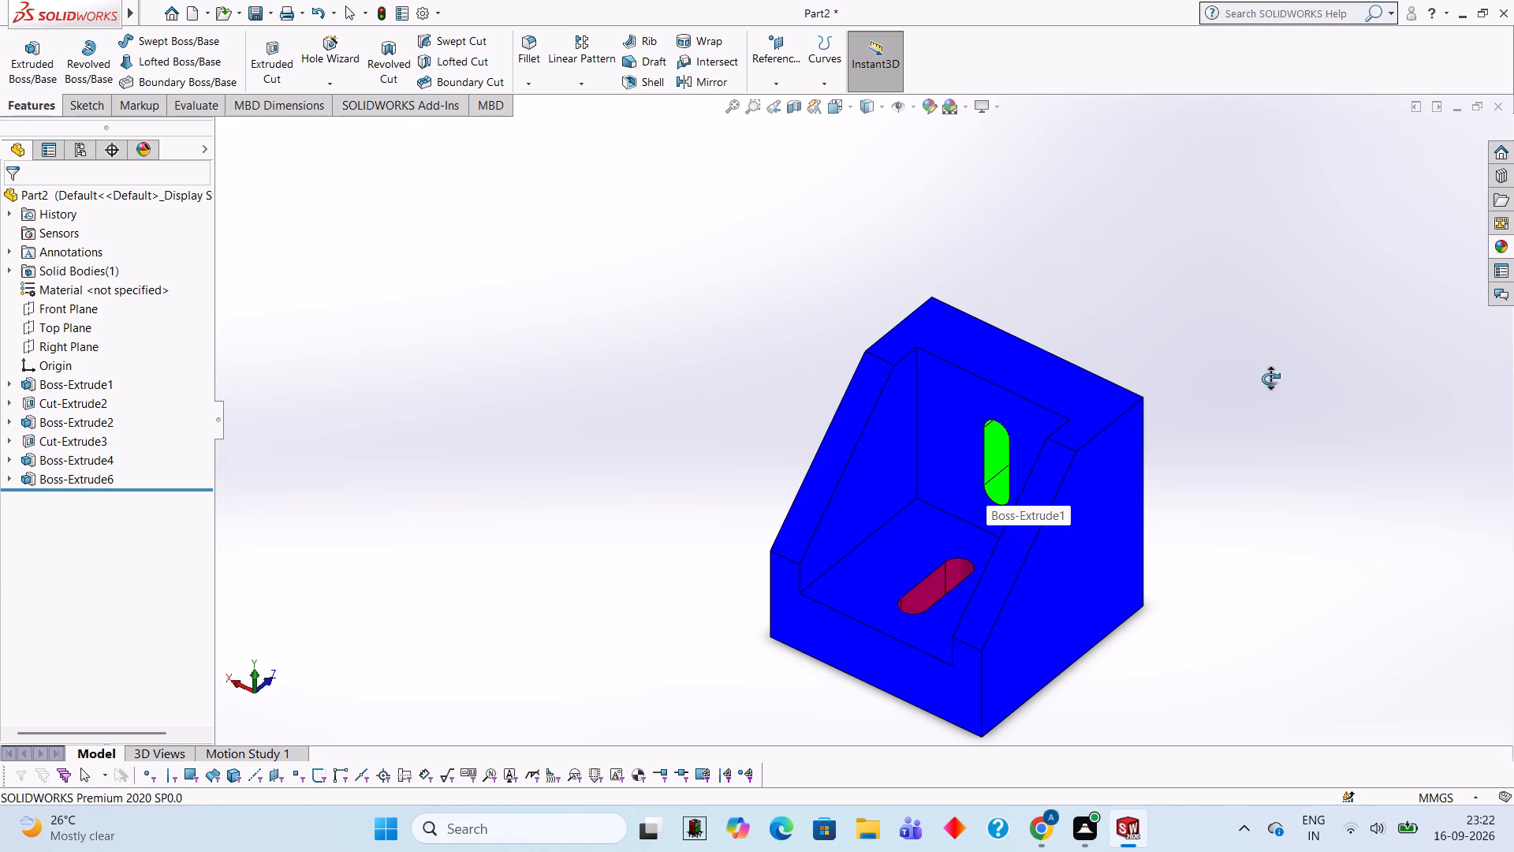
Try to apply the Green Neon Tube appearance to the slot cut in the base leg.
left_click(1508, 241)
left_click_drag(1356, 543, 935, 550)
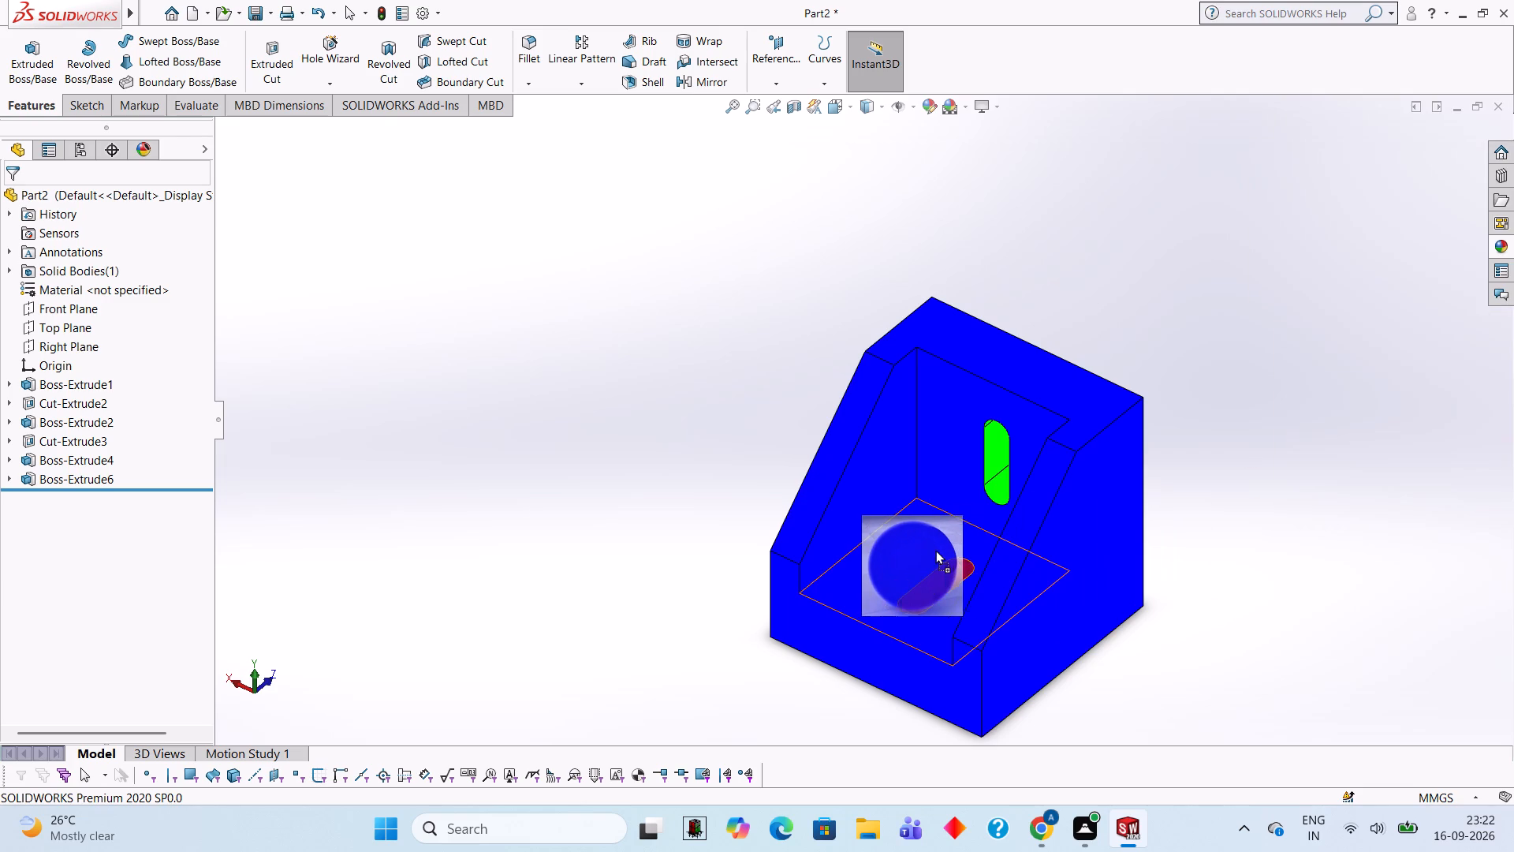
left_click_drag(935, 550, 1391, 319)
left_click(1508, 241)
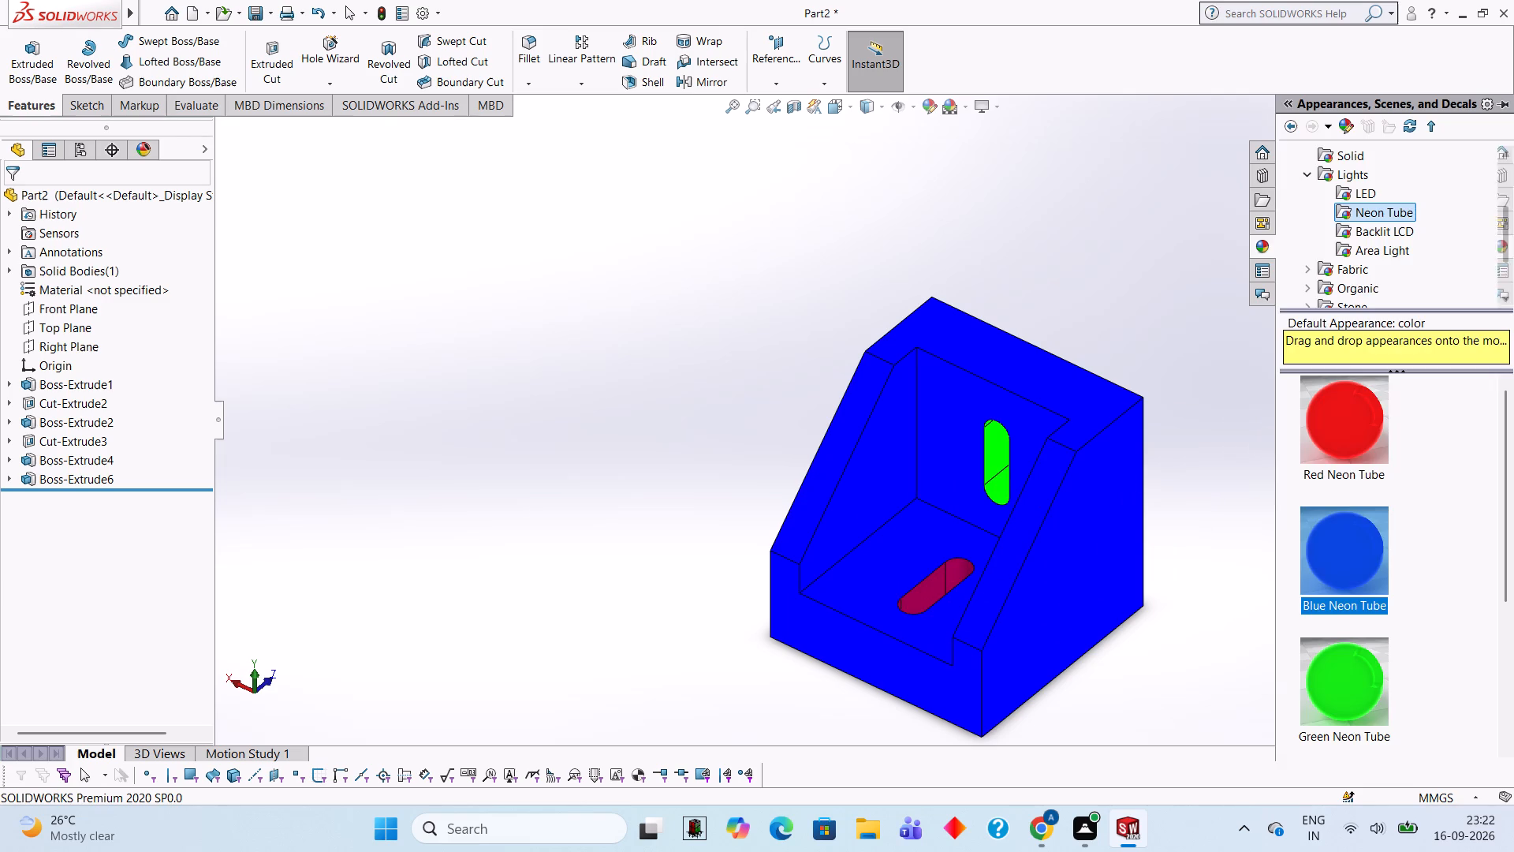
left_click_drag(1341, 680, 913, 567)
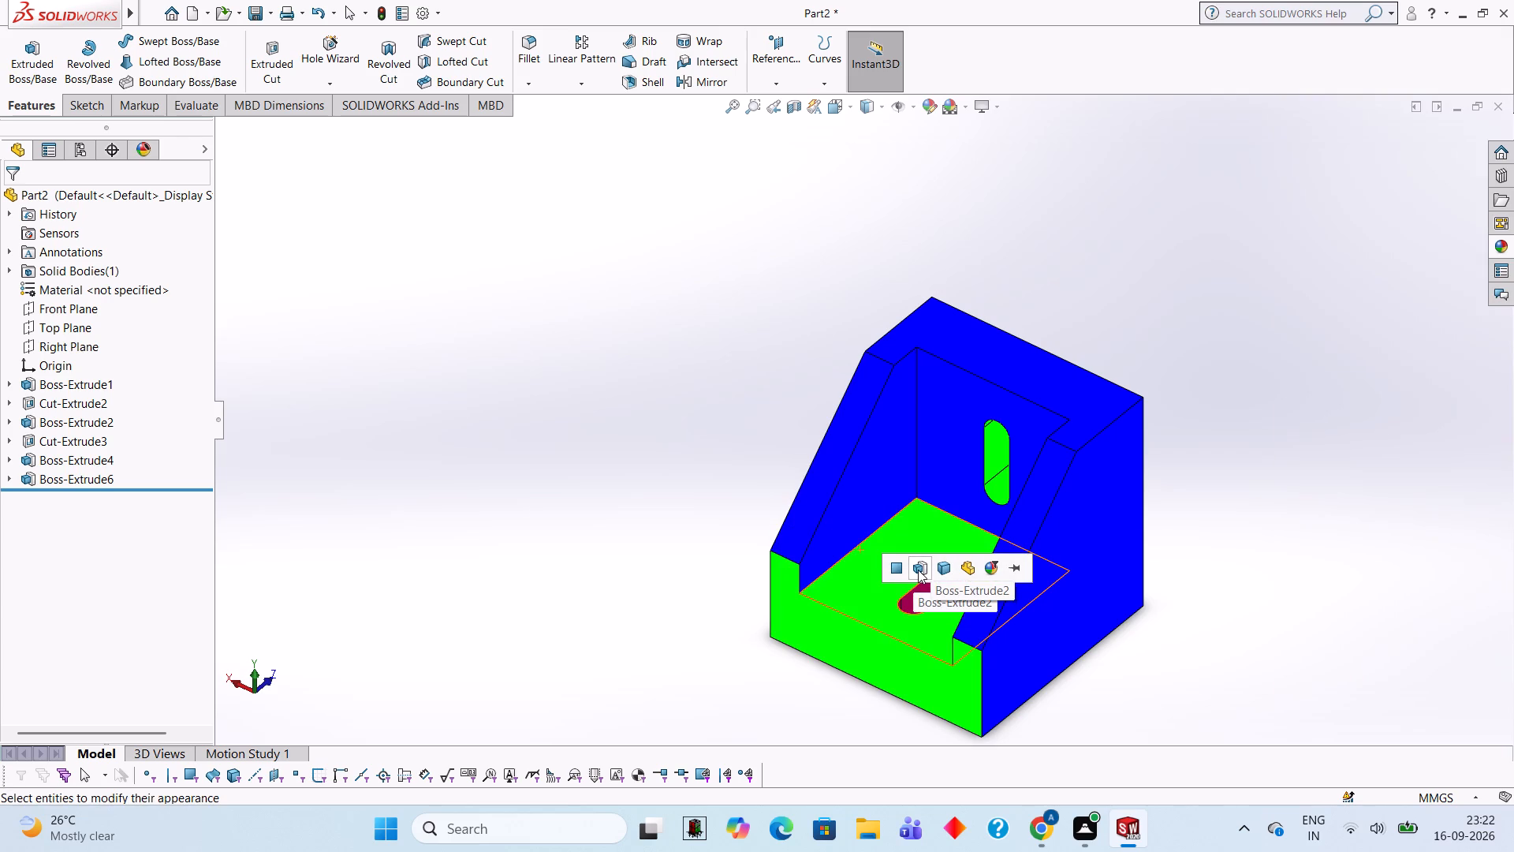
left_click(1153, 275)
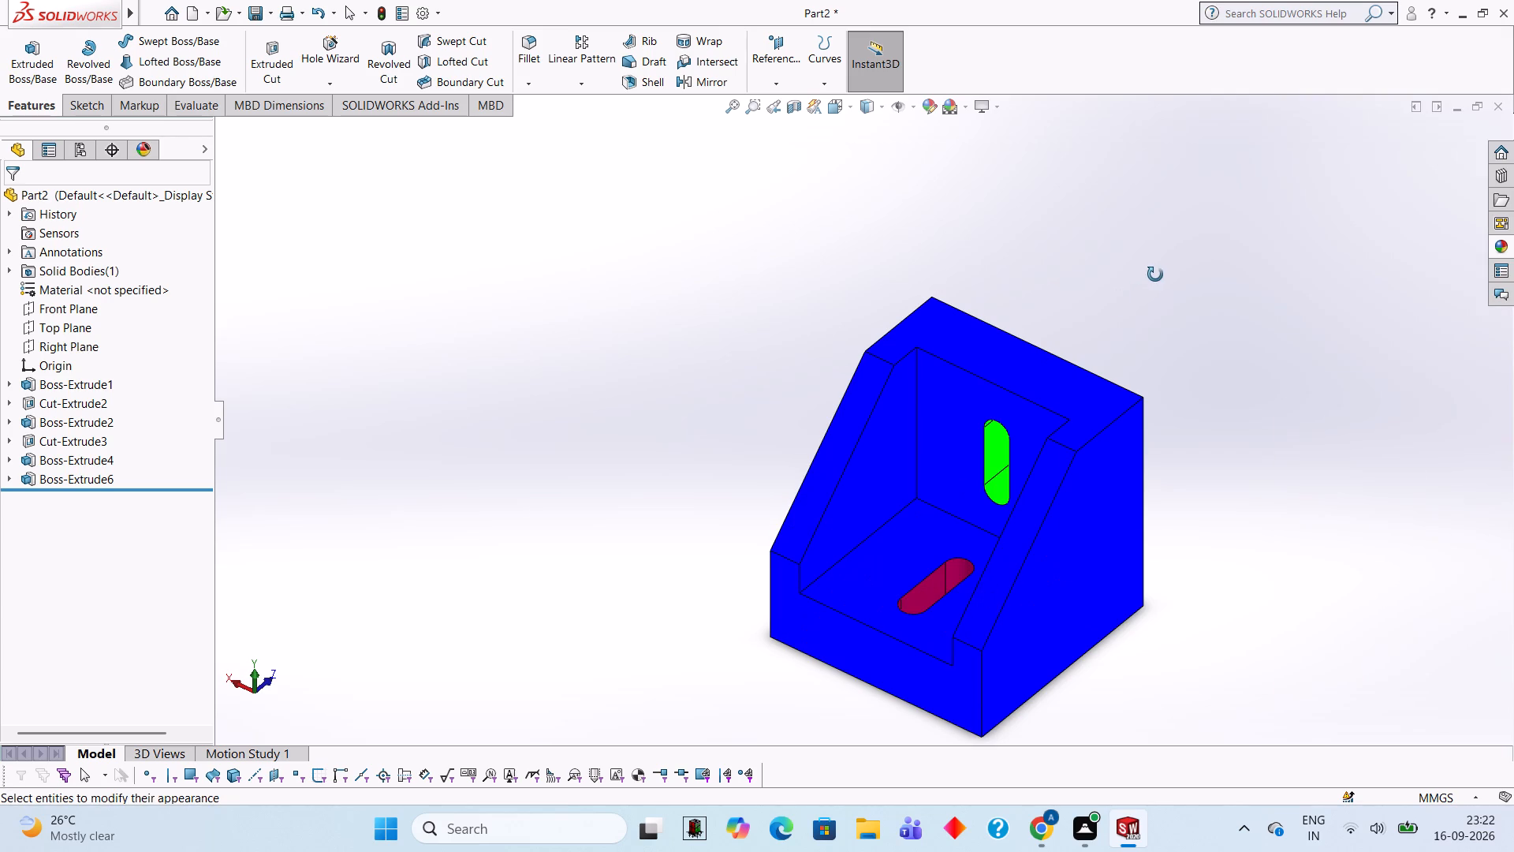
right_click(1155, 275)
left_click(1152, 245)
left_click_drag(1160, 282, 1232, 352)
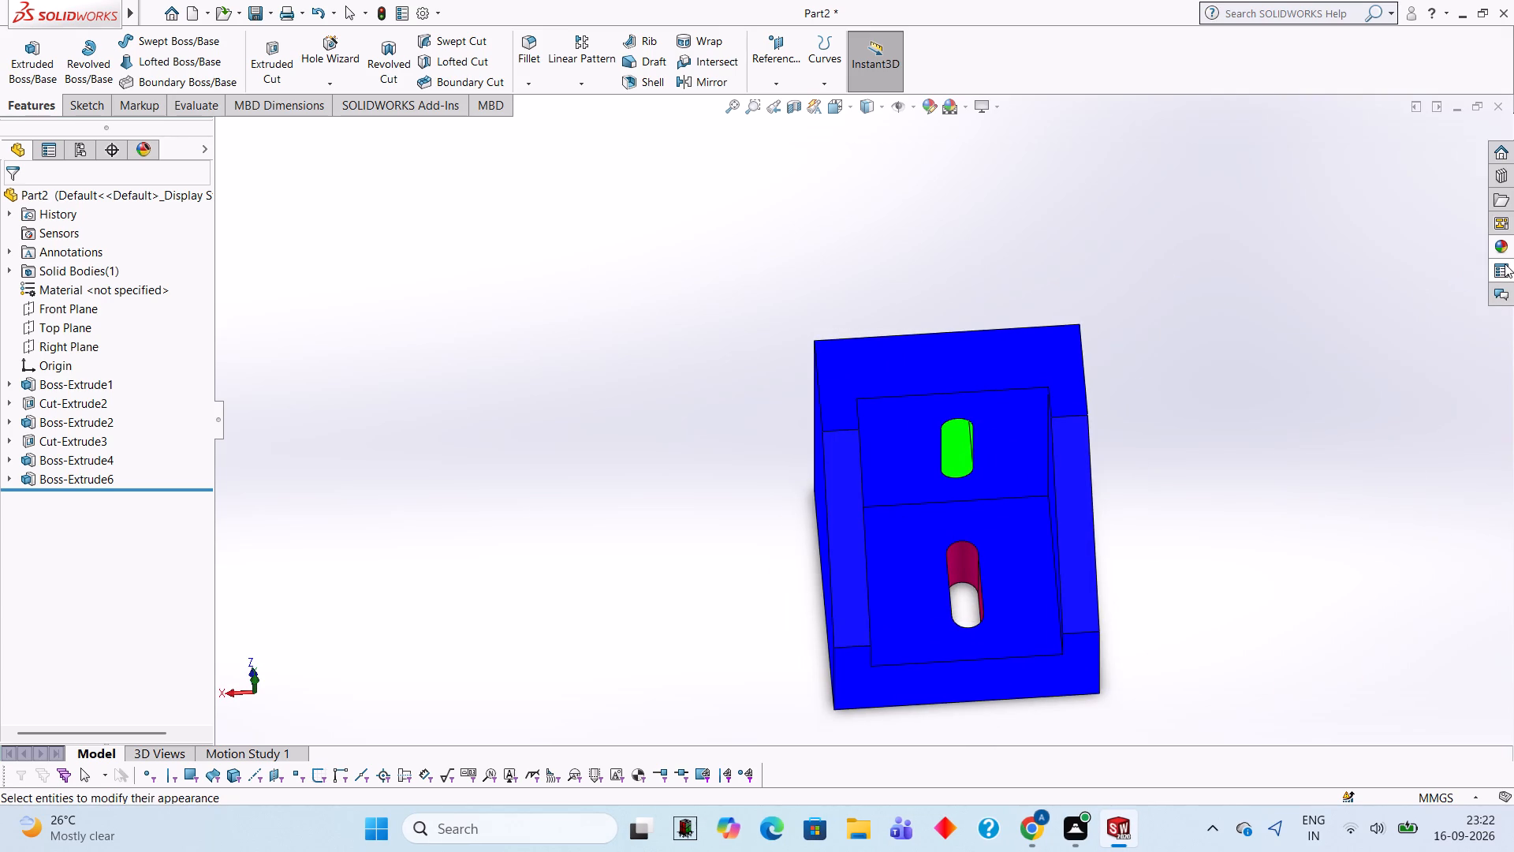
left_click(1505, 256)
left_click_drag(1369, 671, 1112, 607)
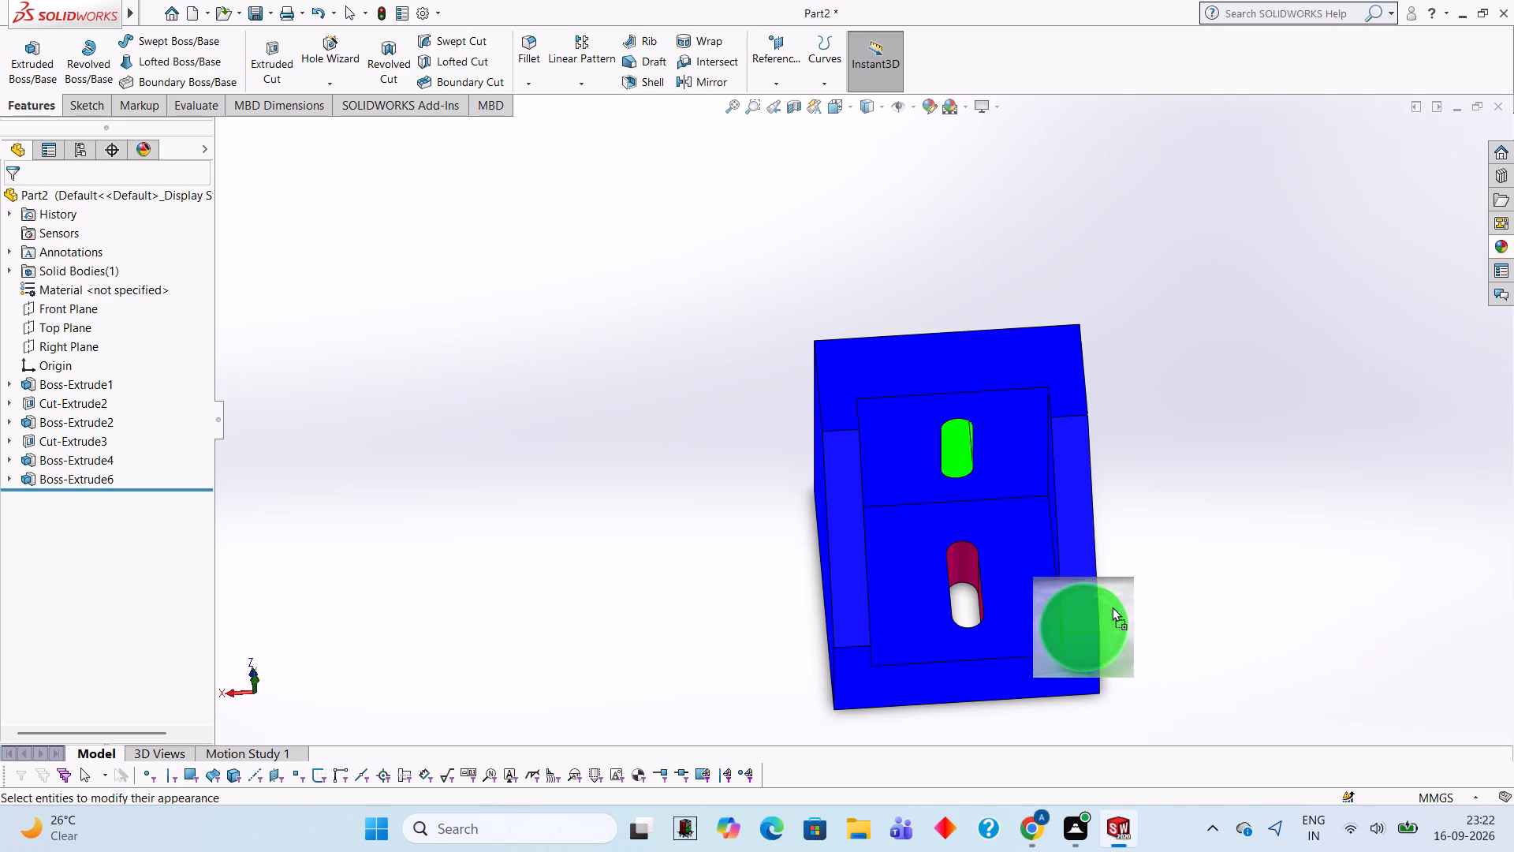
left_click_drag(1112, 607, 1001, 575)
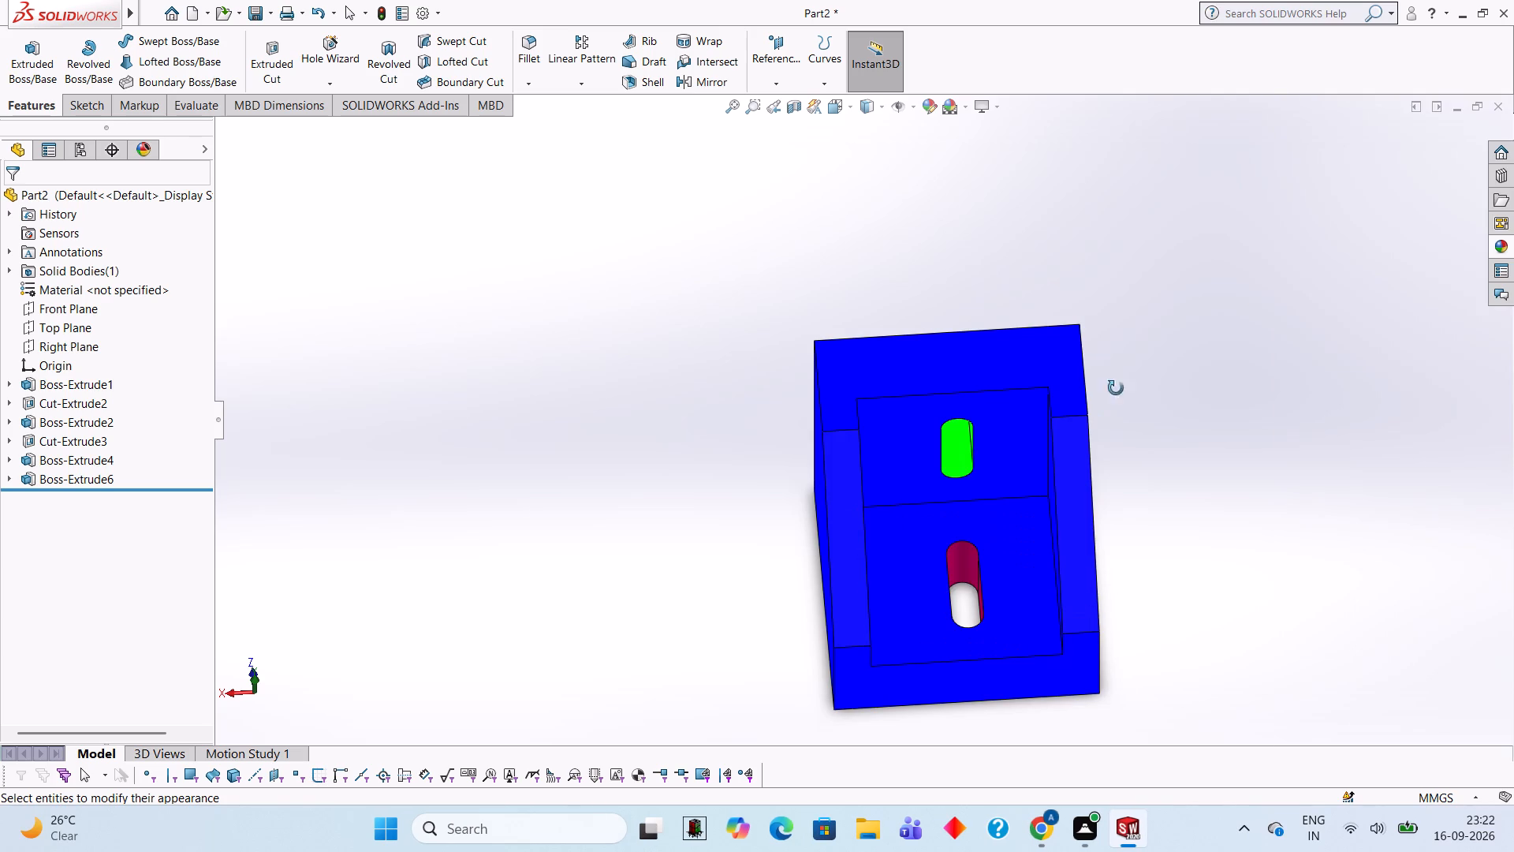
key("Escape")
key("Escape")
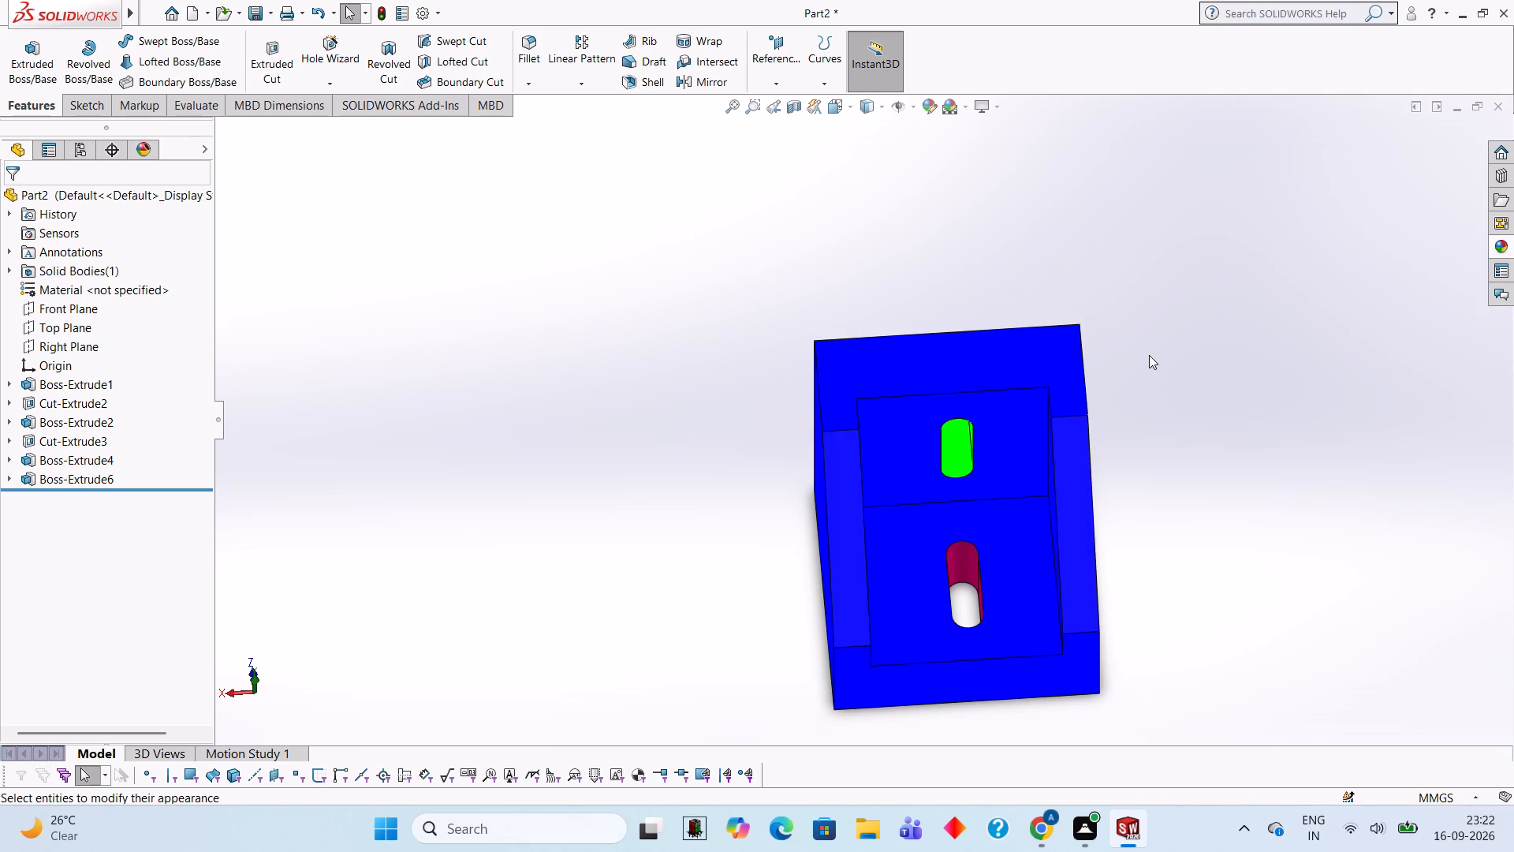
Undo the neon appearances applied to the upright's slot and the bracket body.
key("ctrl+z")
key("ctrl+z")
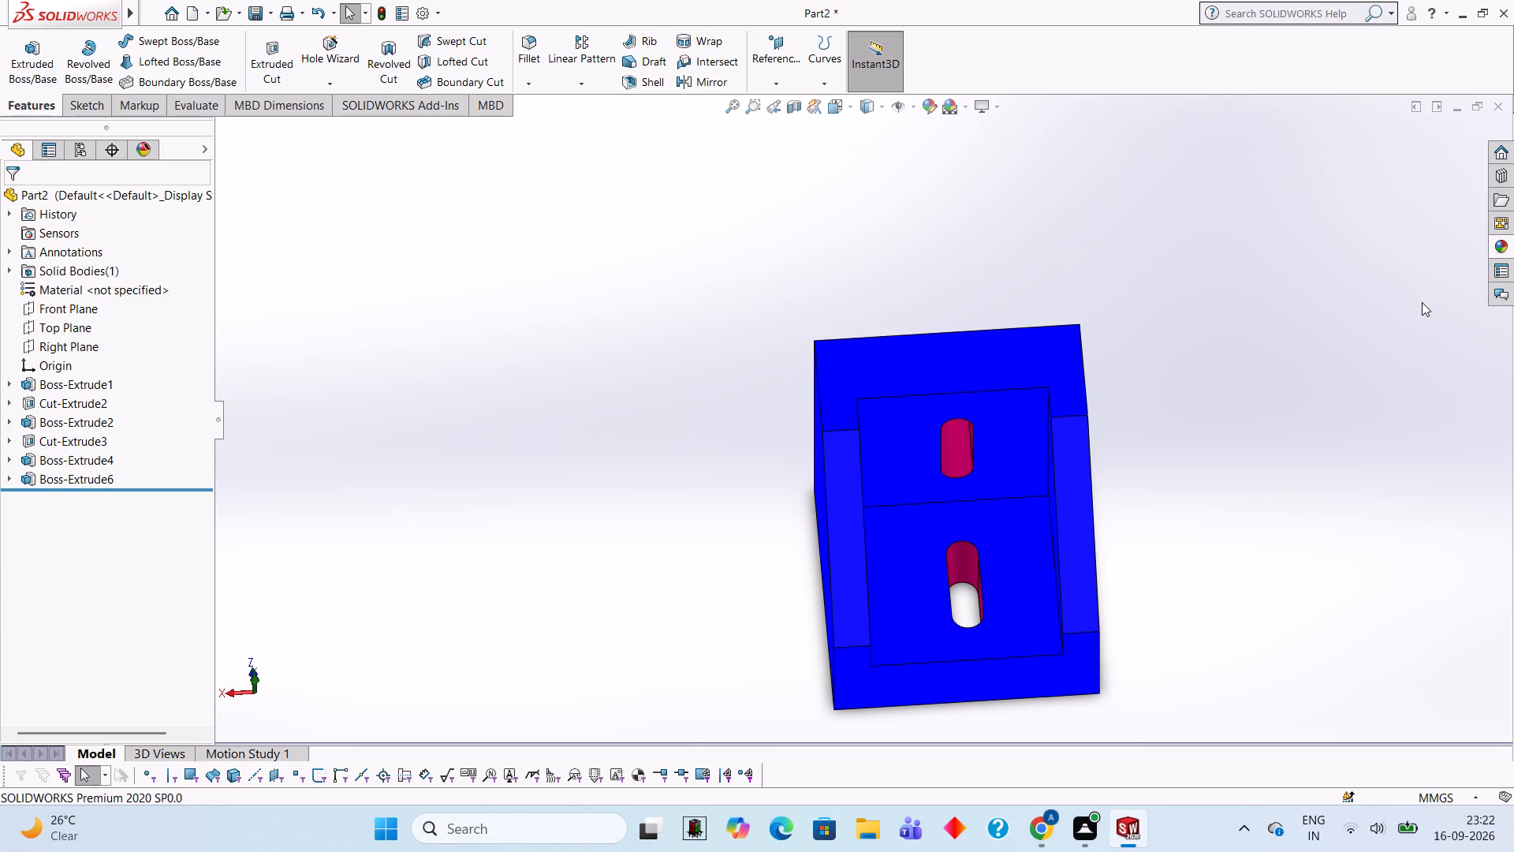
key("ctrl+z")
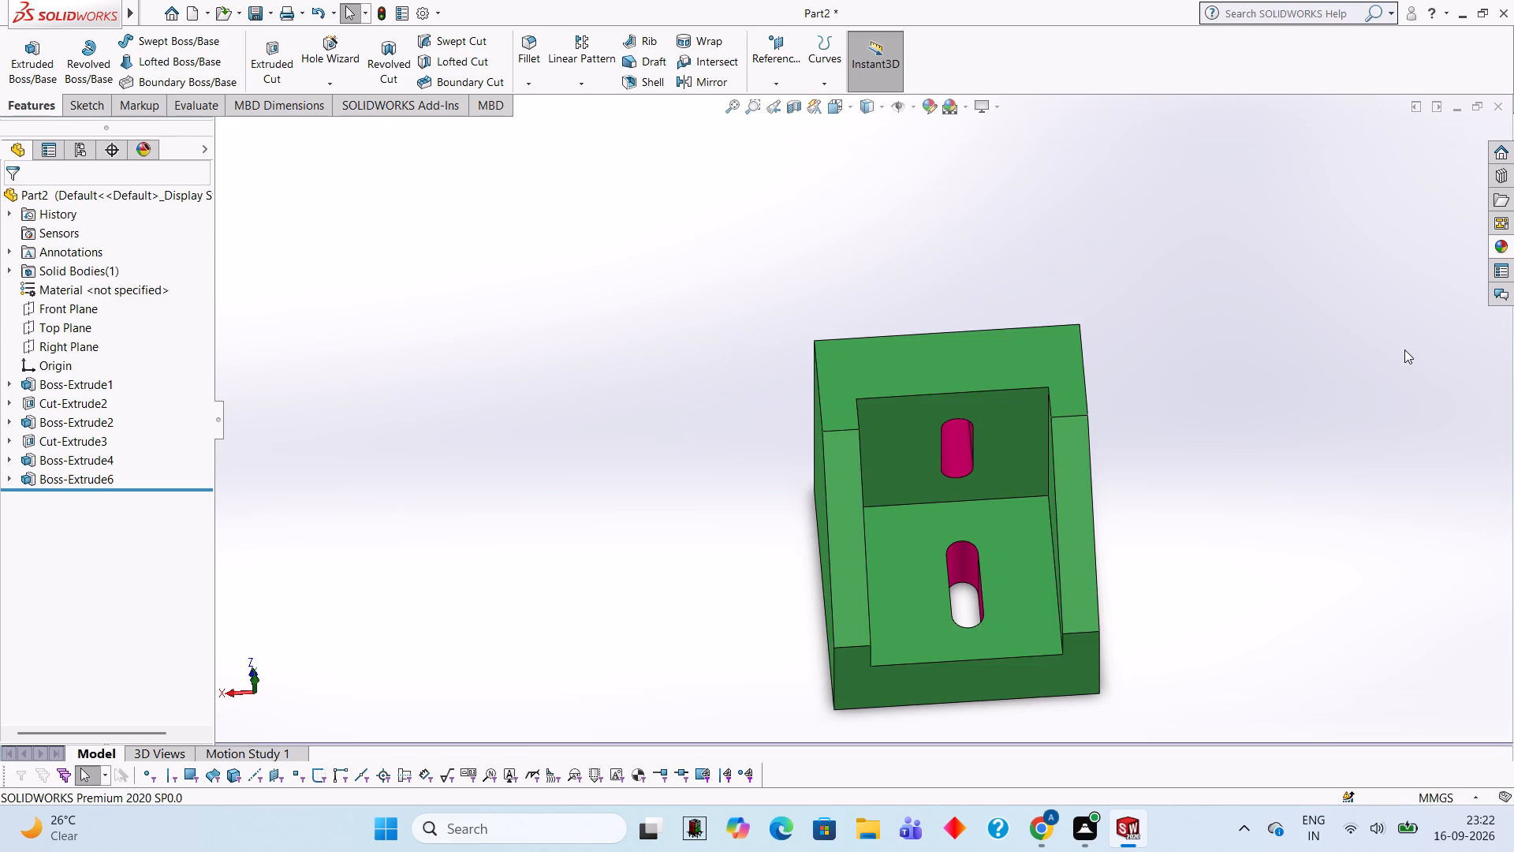
Apply the polished beech 2d appearance from the Organic category's Wood folder to the whole bracket body.
left_click(1504, 247)
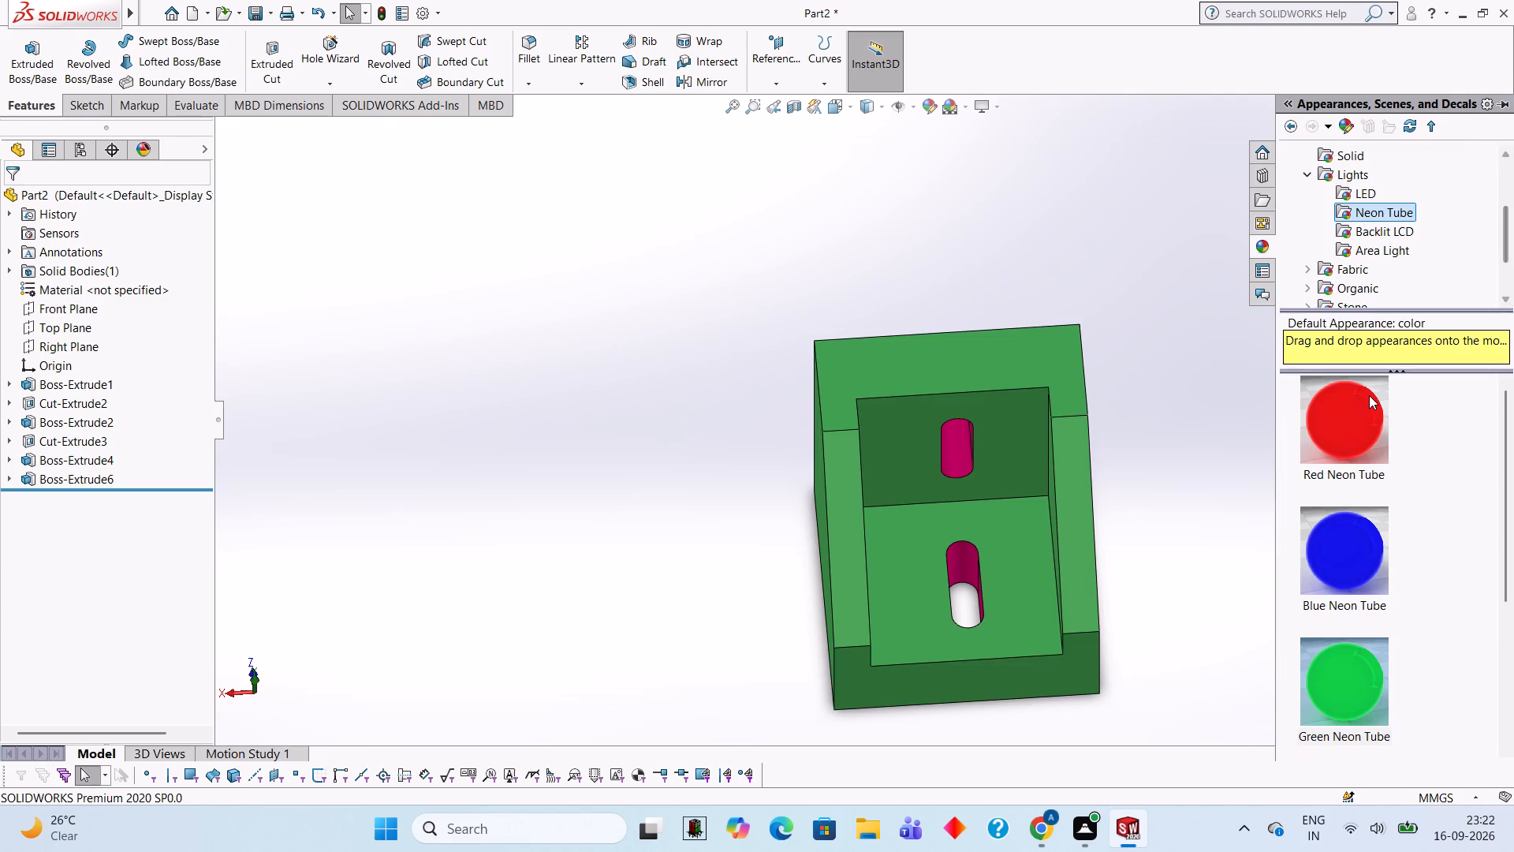
left_click(1388, 222)
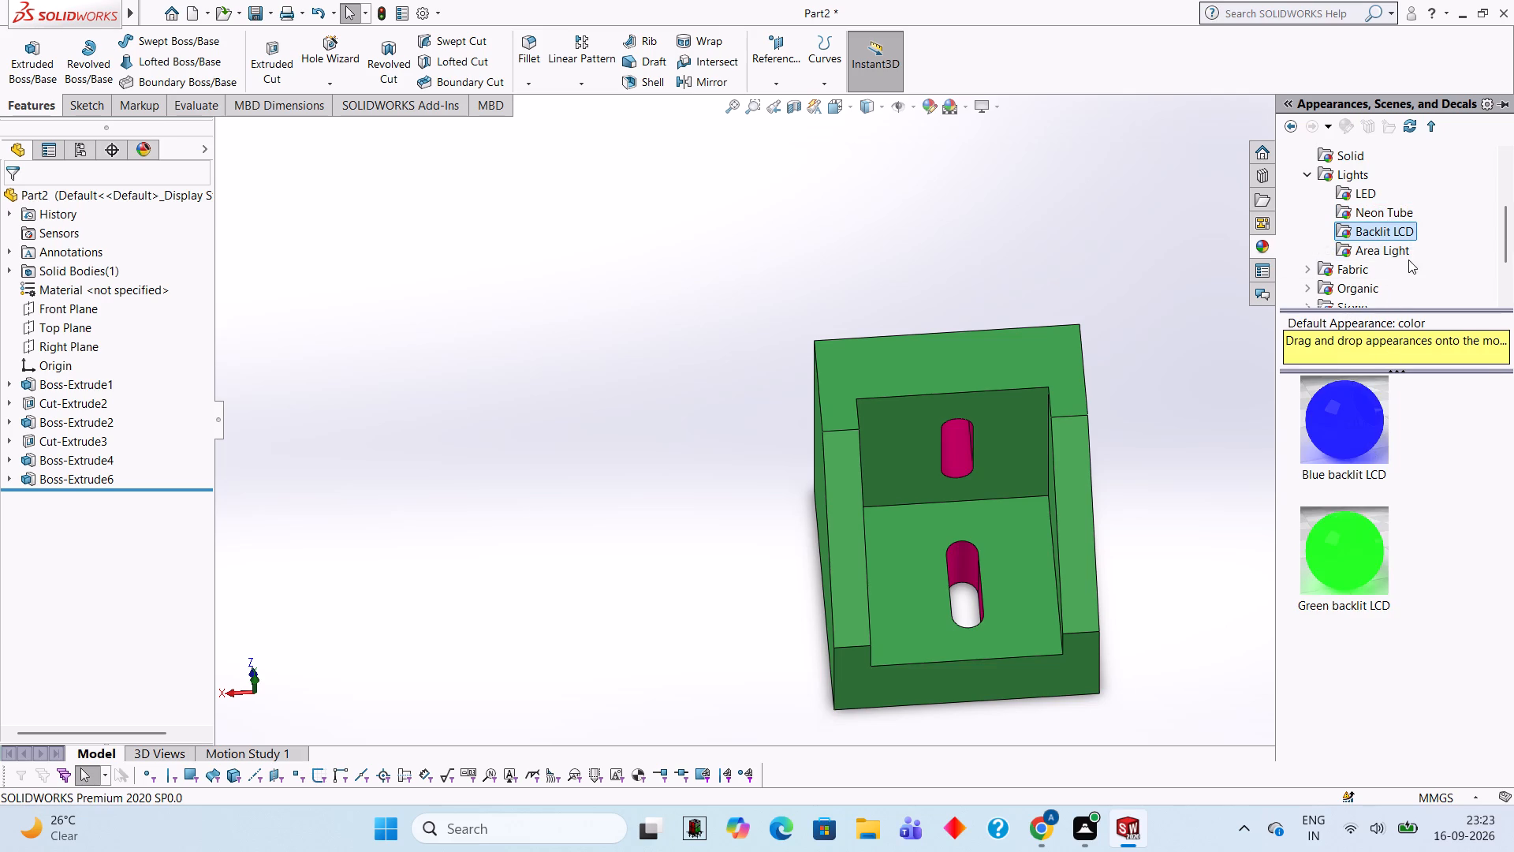
left_click(1408, 253)
scroll(1349, 192, "down", 2)
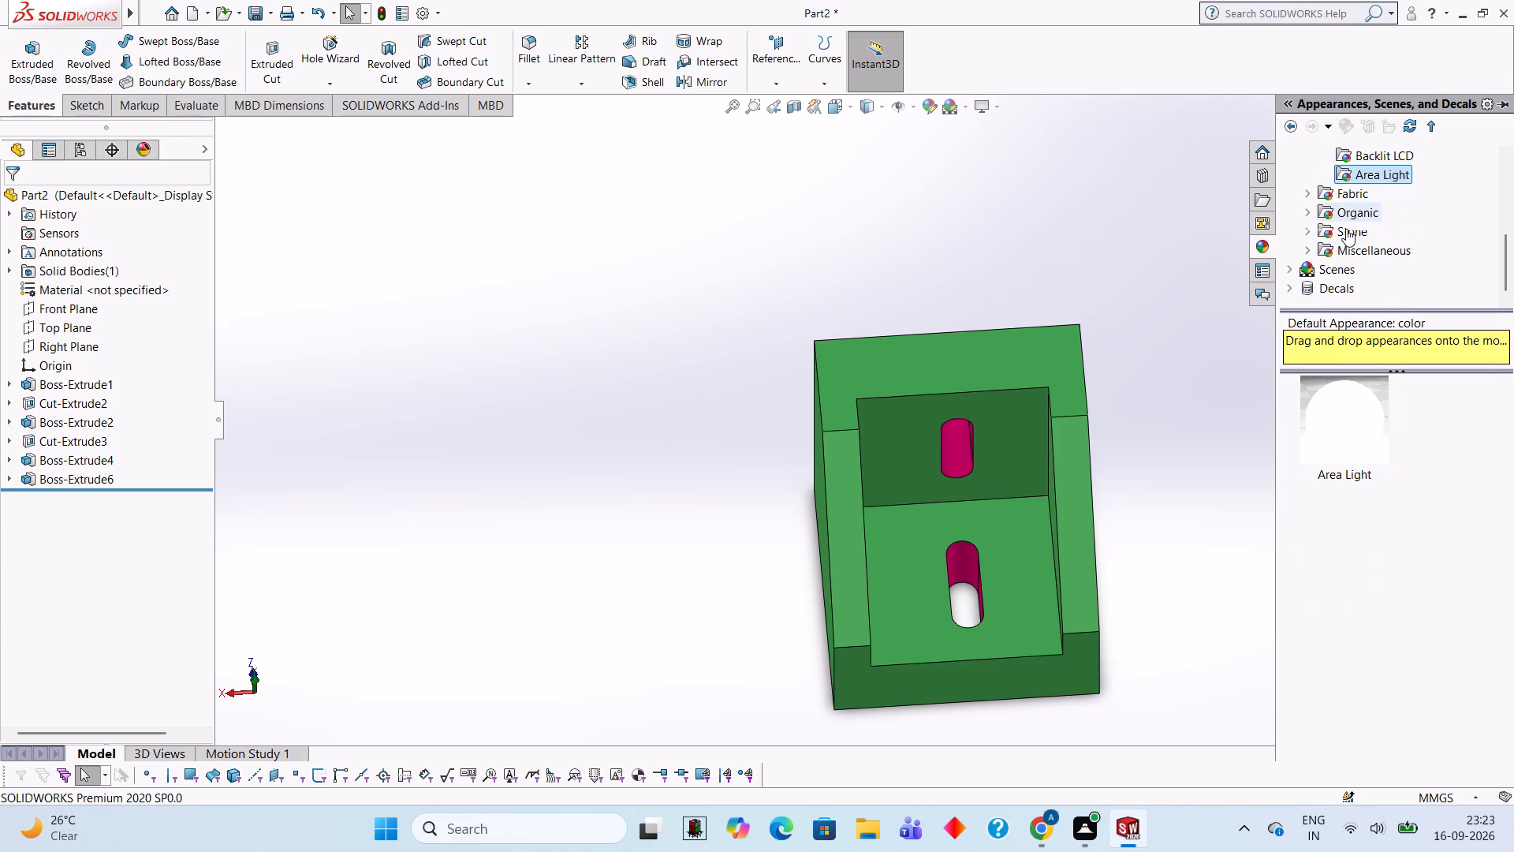
scroll(1345, 229, "up", 1)
scroll(1345, 229, "down", 1)
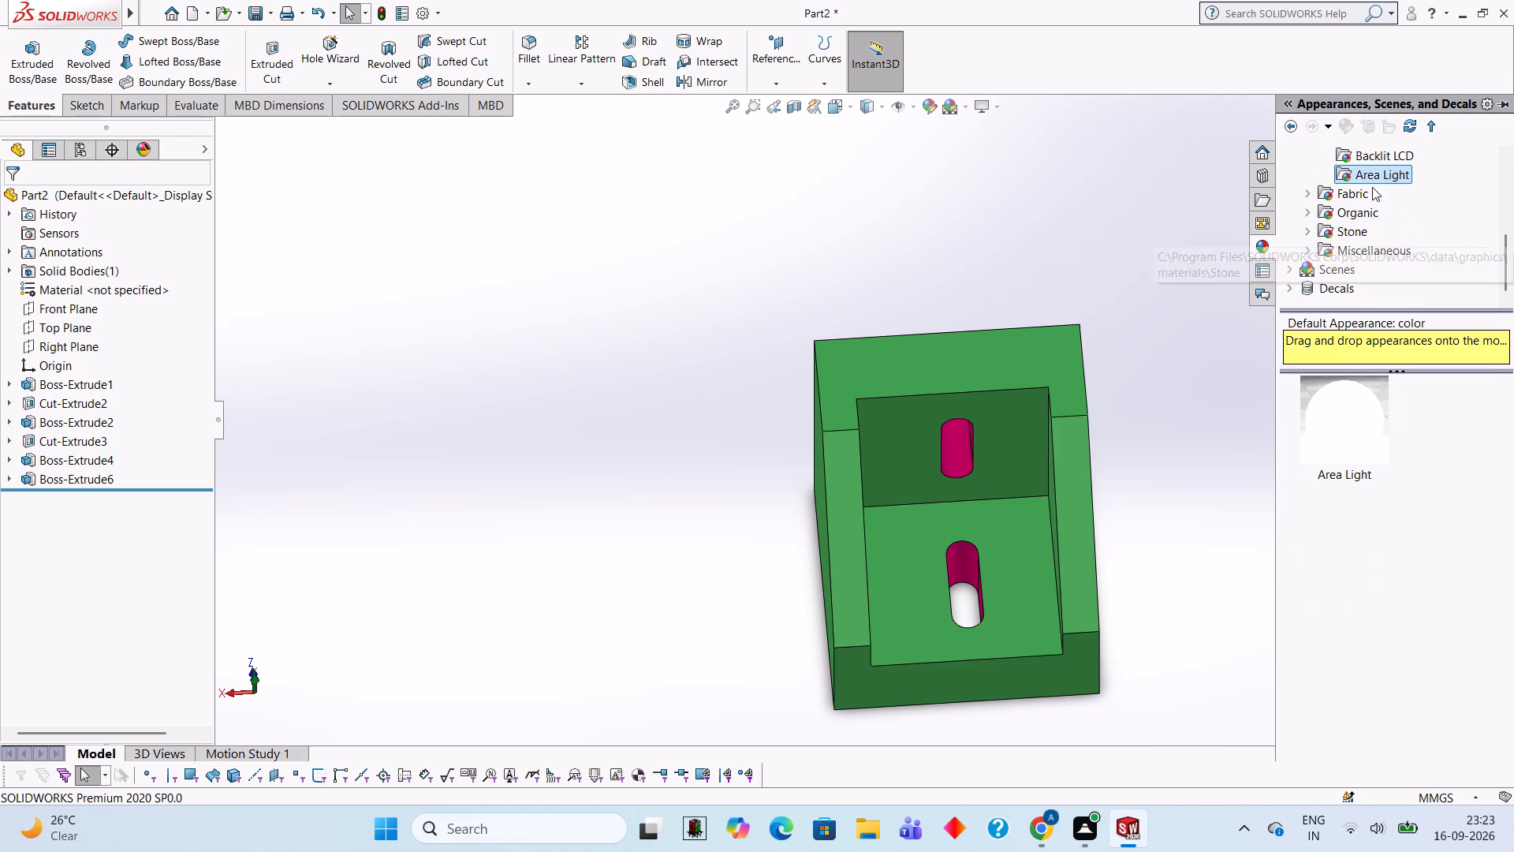
left_click(1356, 196)
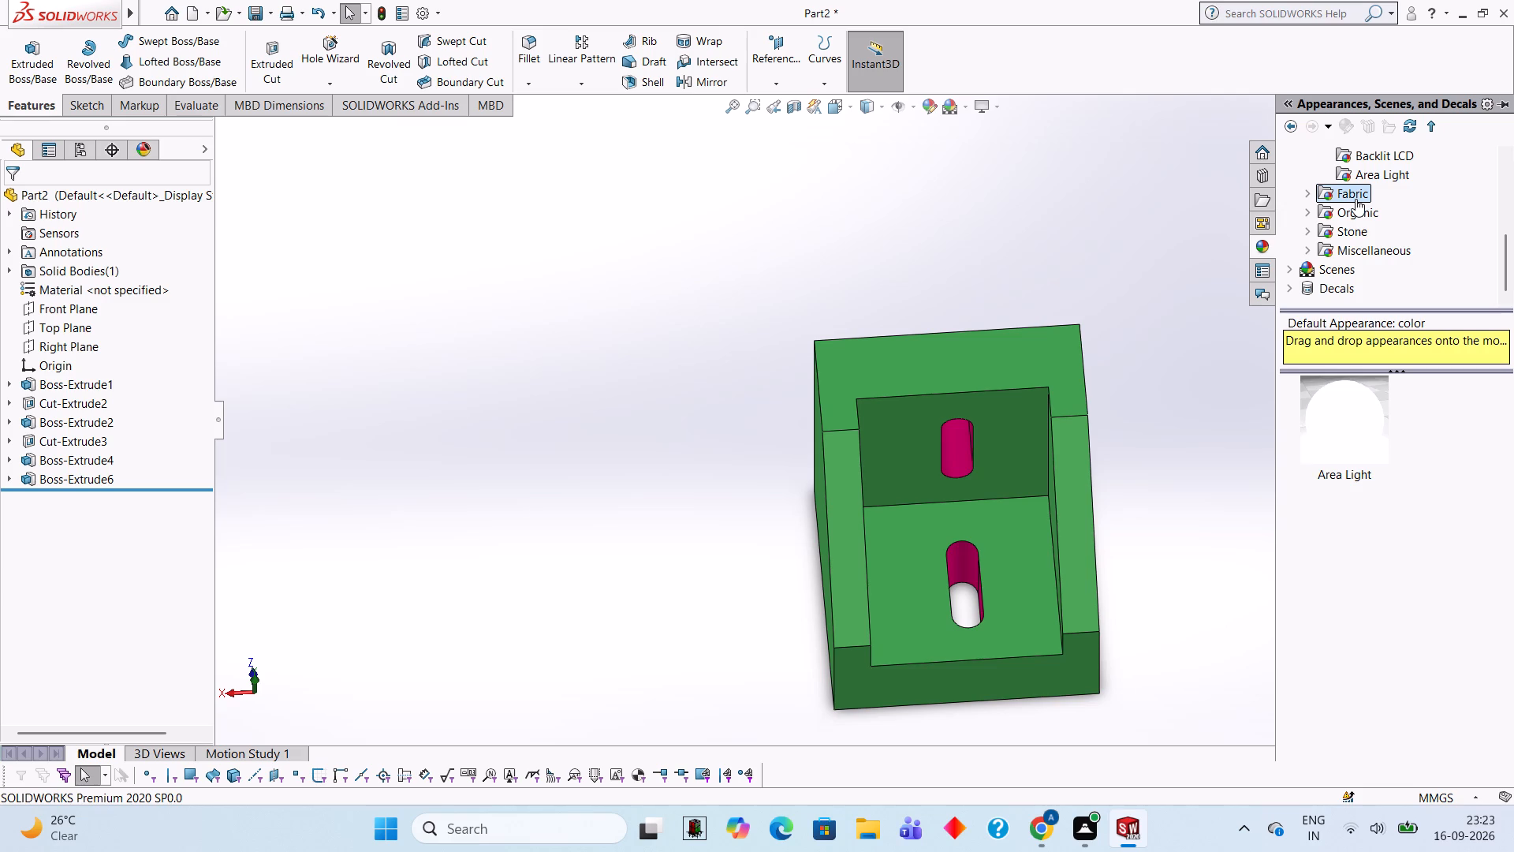
left_click(1309, 211)
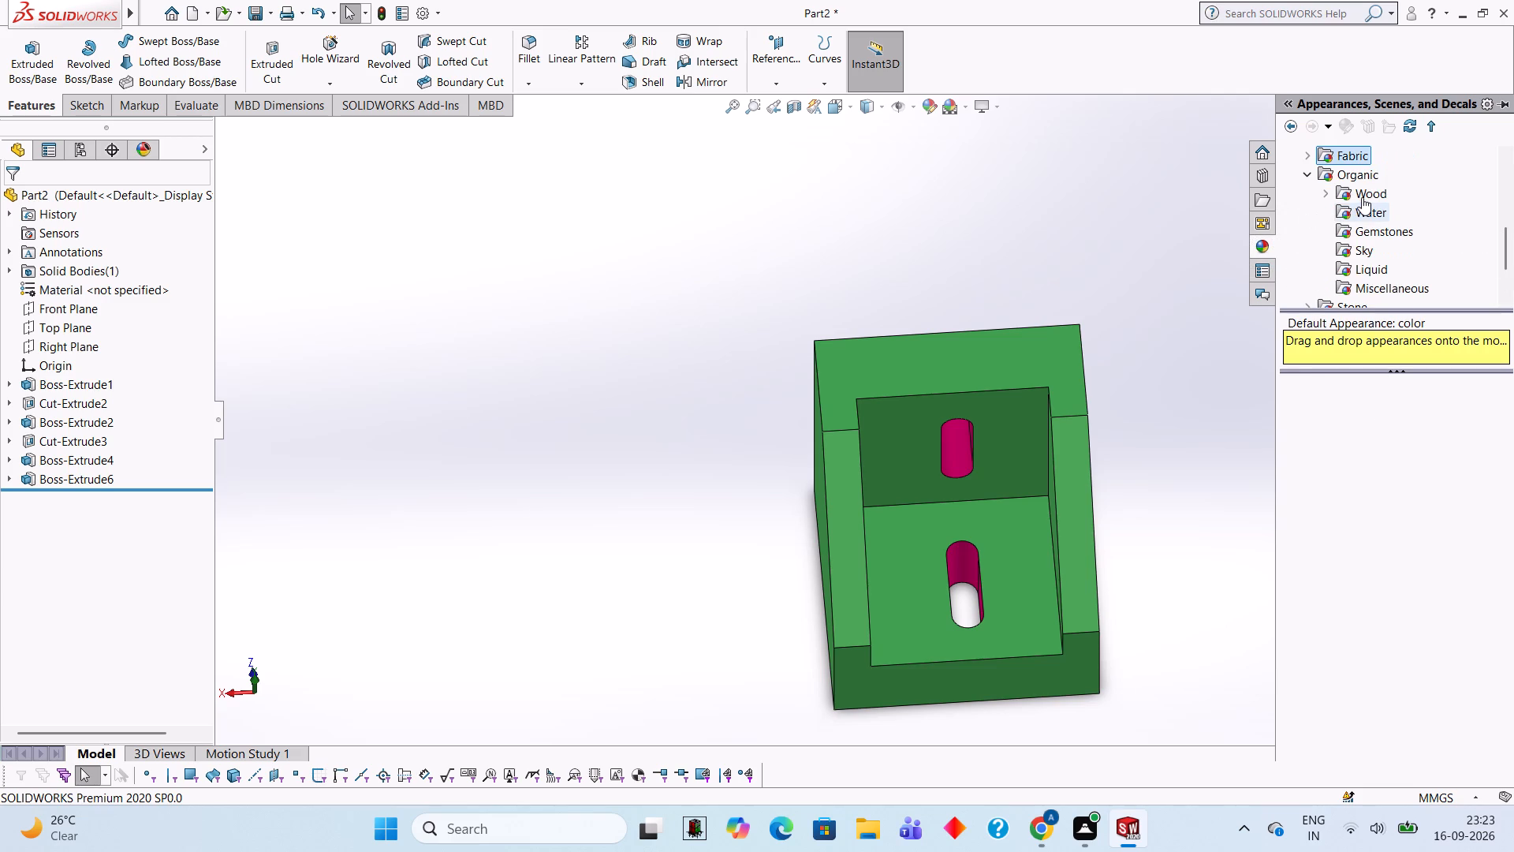
left_click(1362, 197)
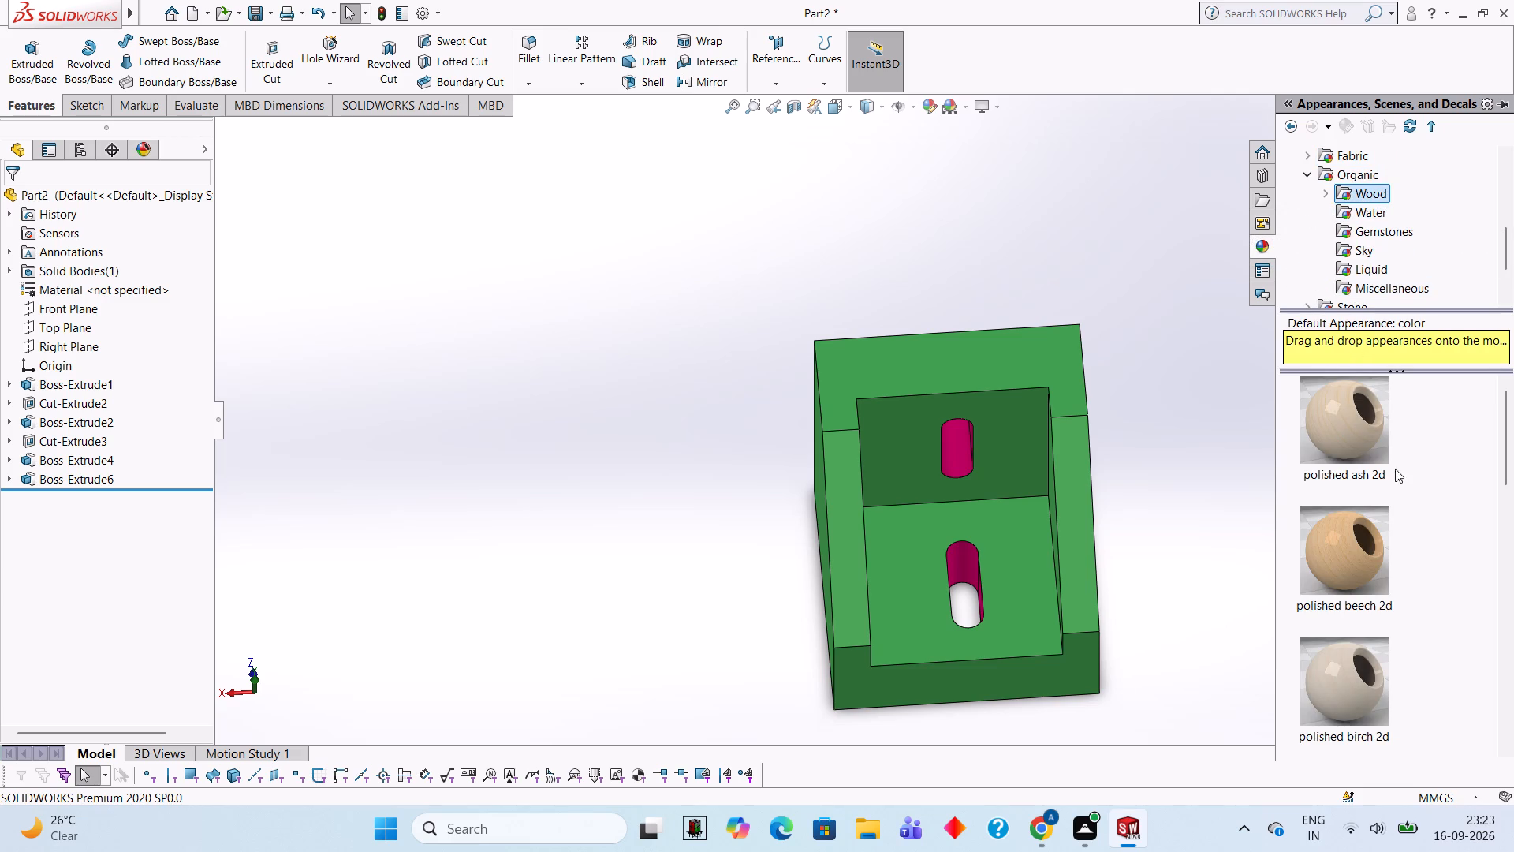
left_click_drag(1340, 562, 953, 503)
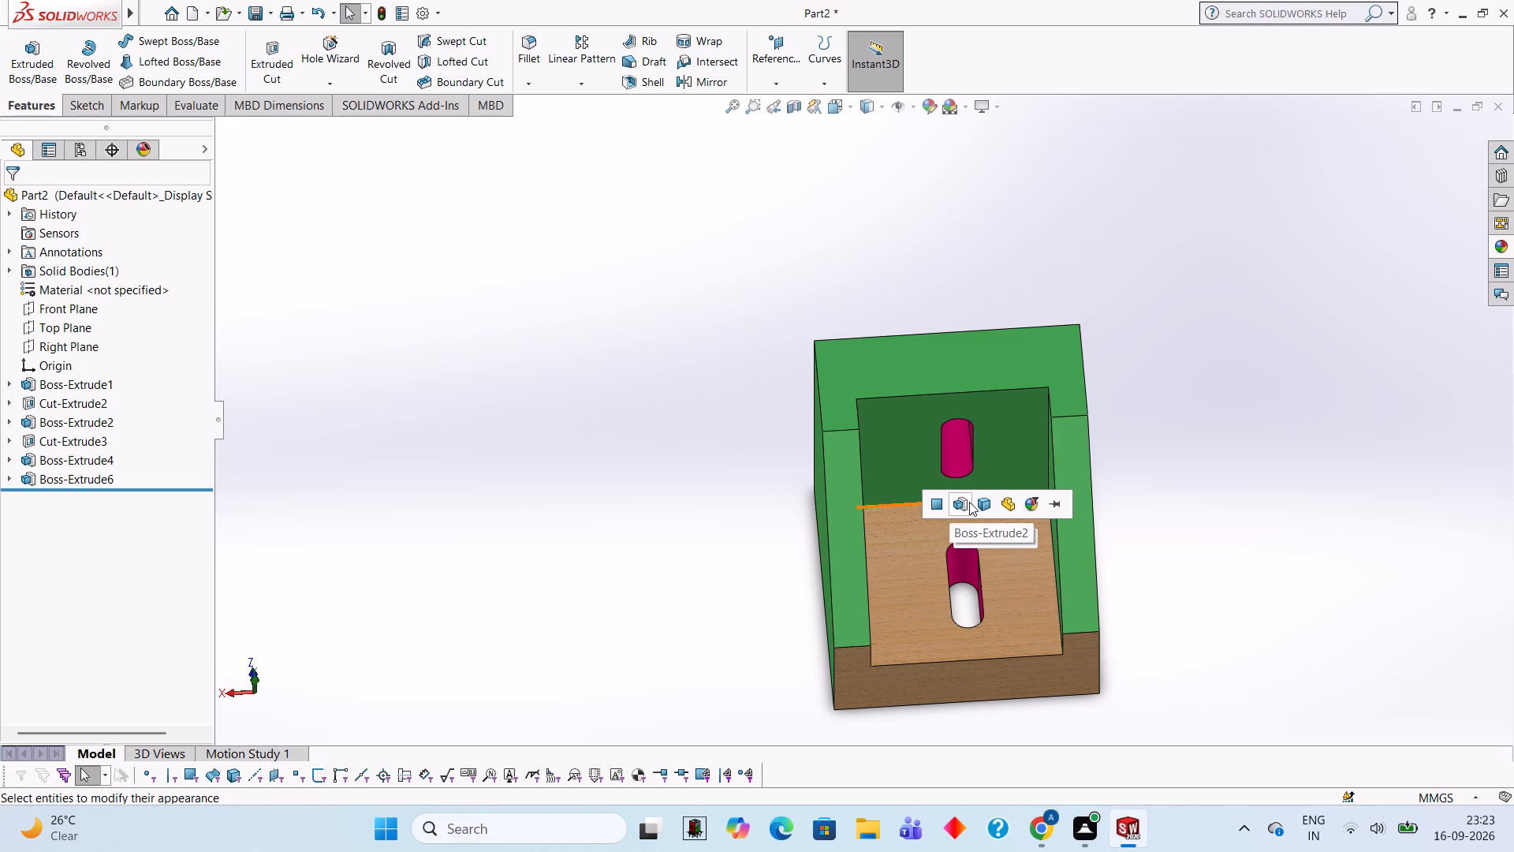
left_click(972, 501)
Inspect the beech-finished bracket and its two slots in an angled front view at different magnifications.
right_click(1264, 353)
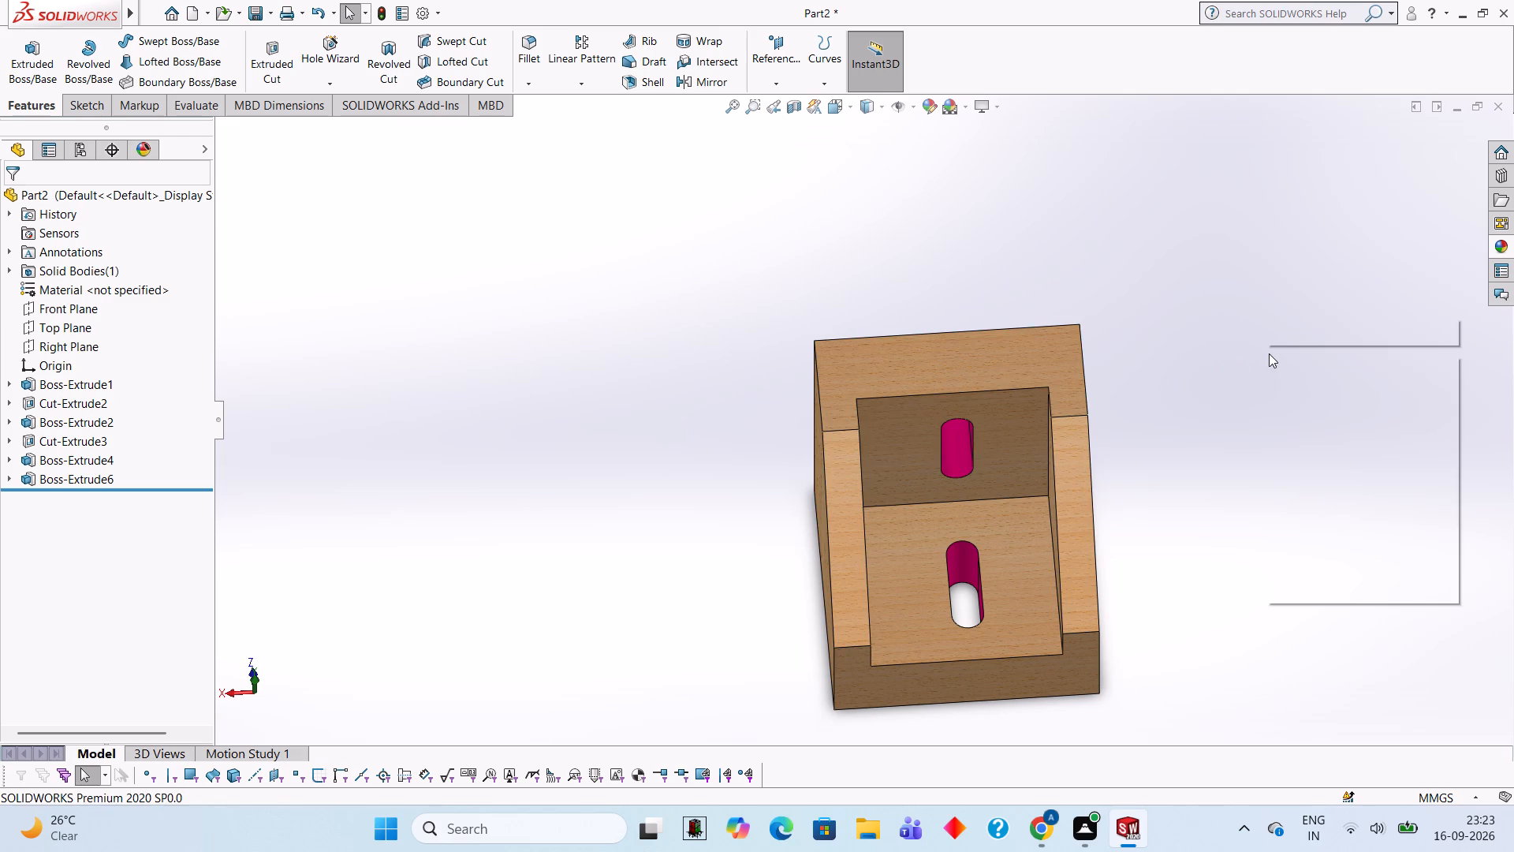
left_click(1331, 434)
left_click_drag(1319, 465, 1238, 393)
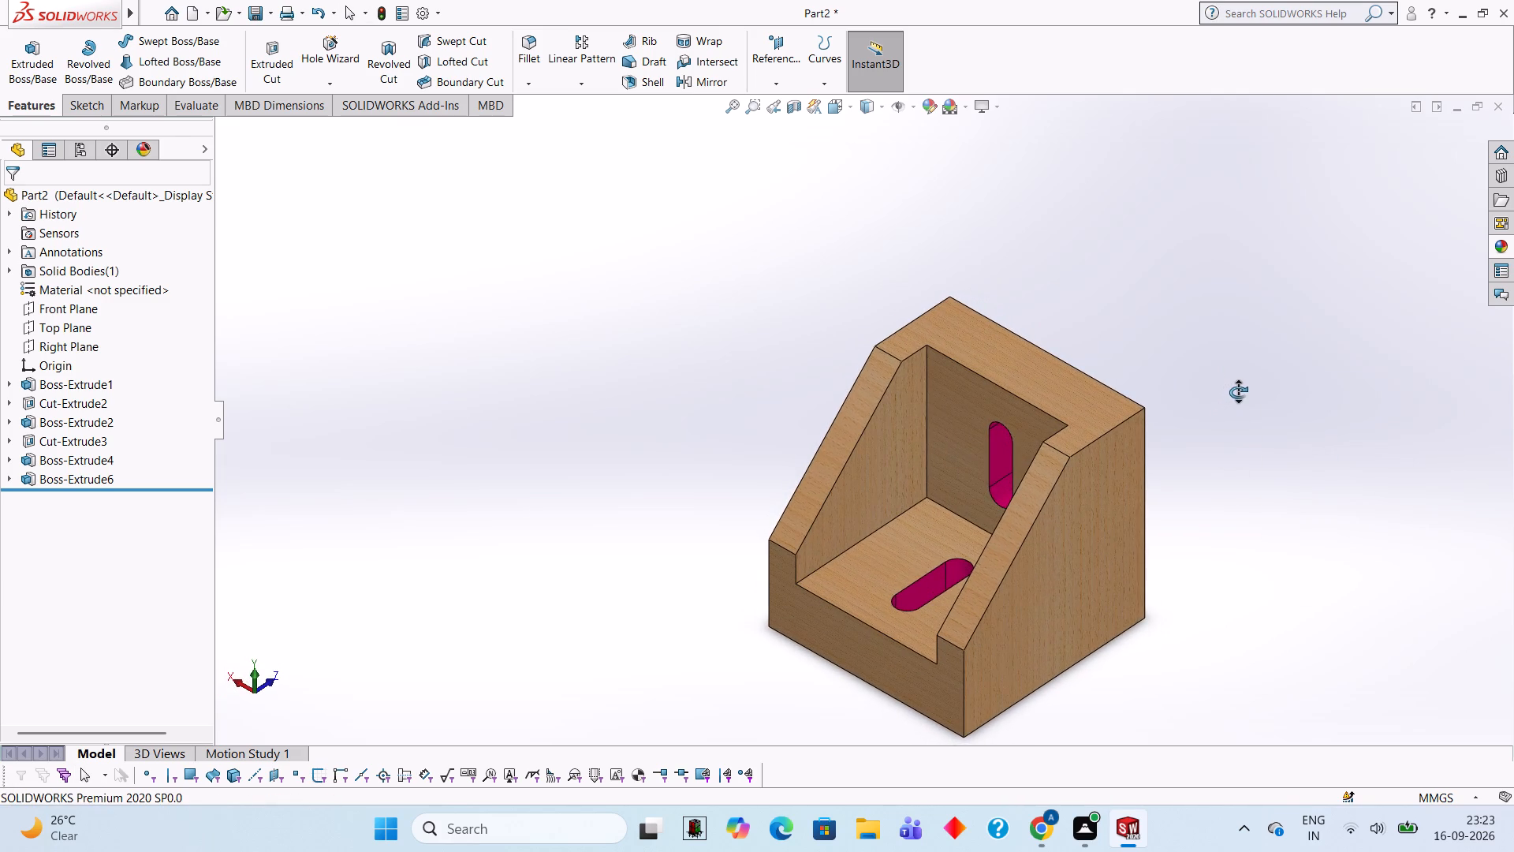
scroll(1240, 392, "up", 1)
scroll(1254, 398, "down", 1)
scroll(1254, 398, "up", 1)
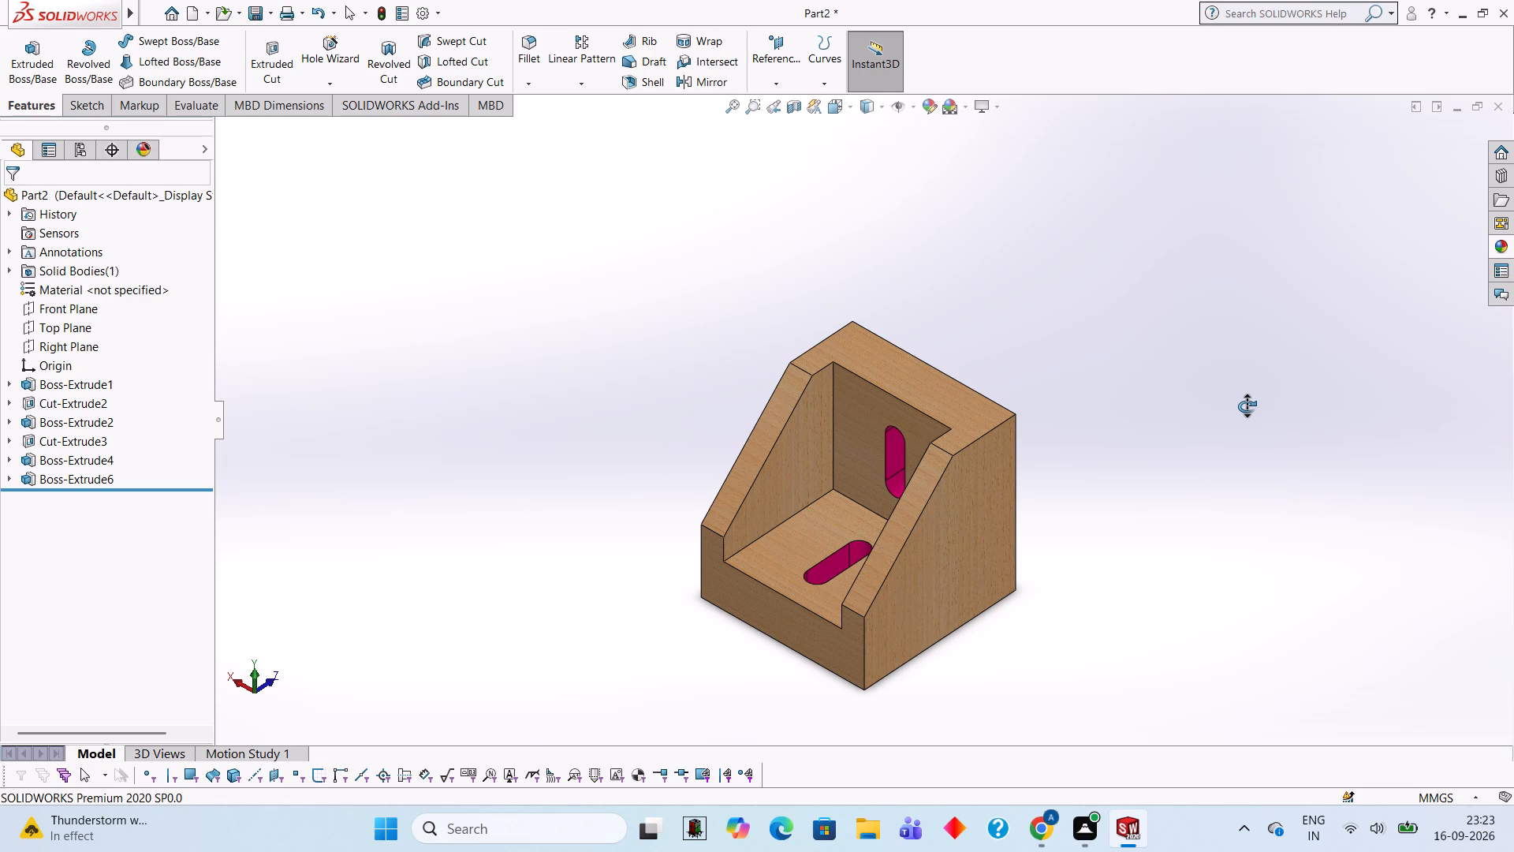
left_click(1103, 333)
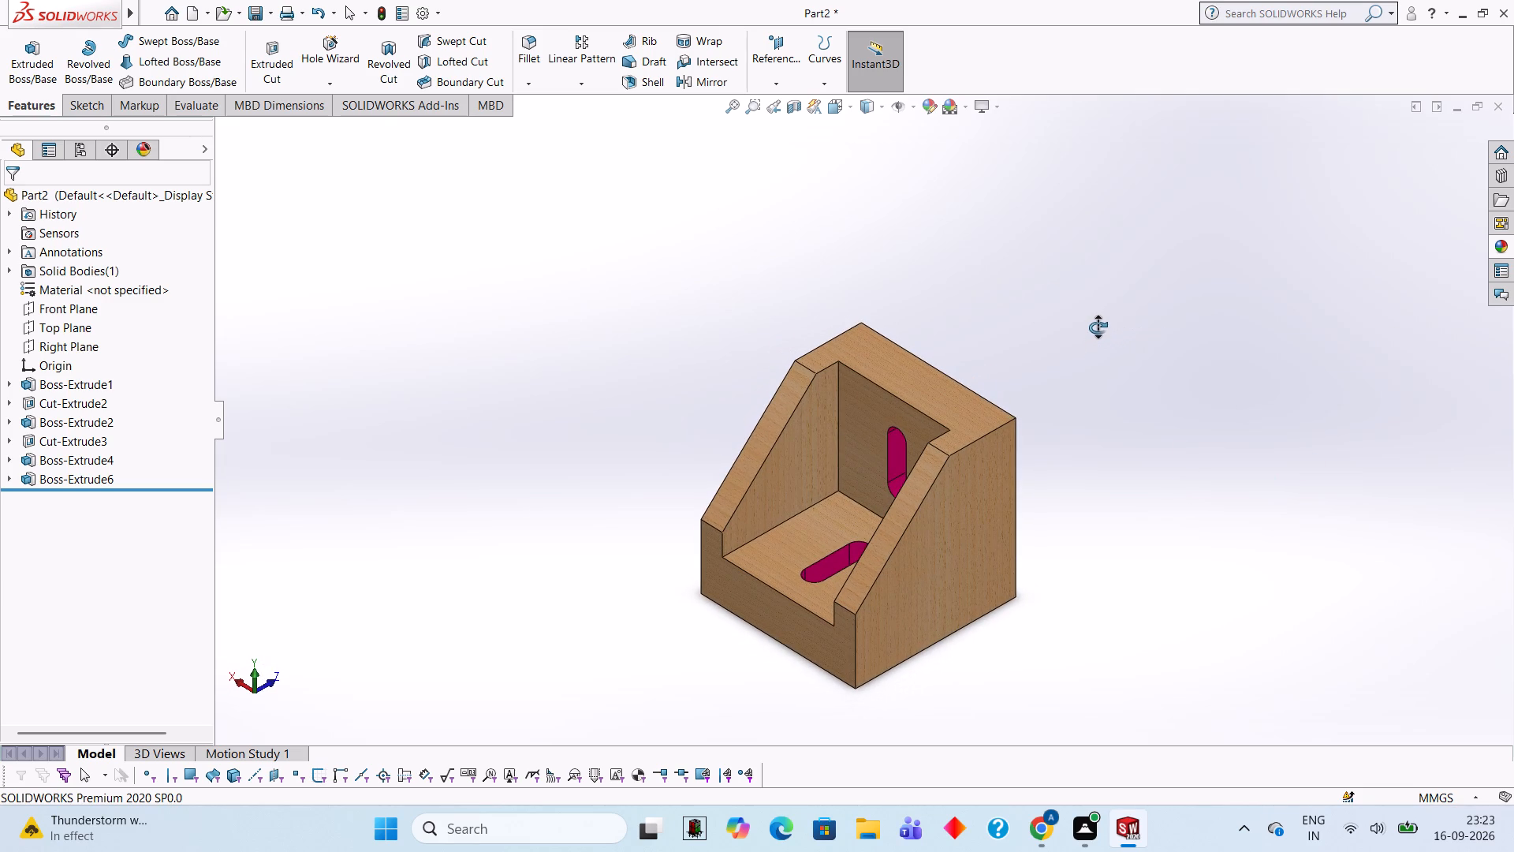
scroll(1099, 377, "down", 1)
scroll(1099, 380, "up", 2)
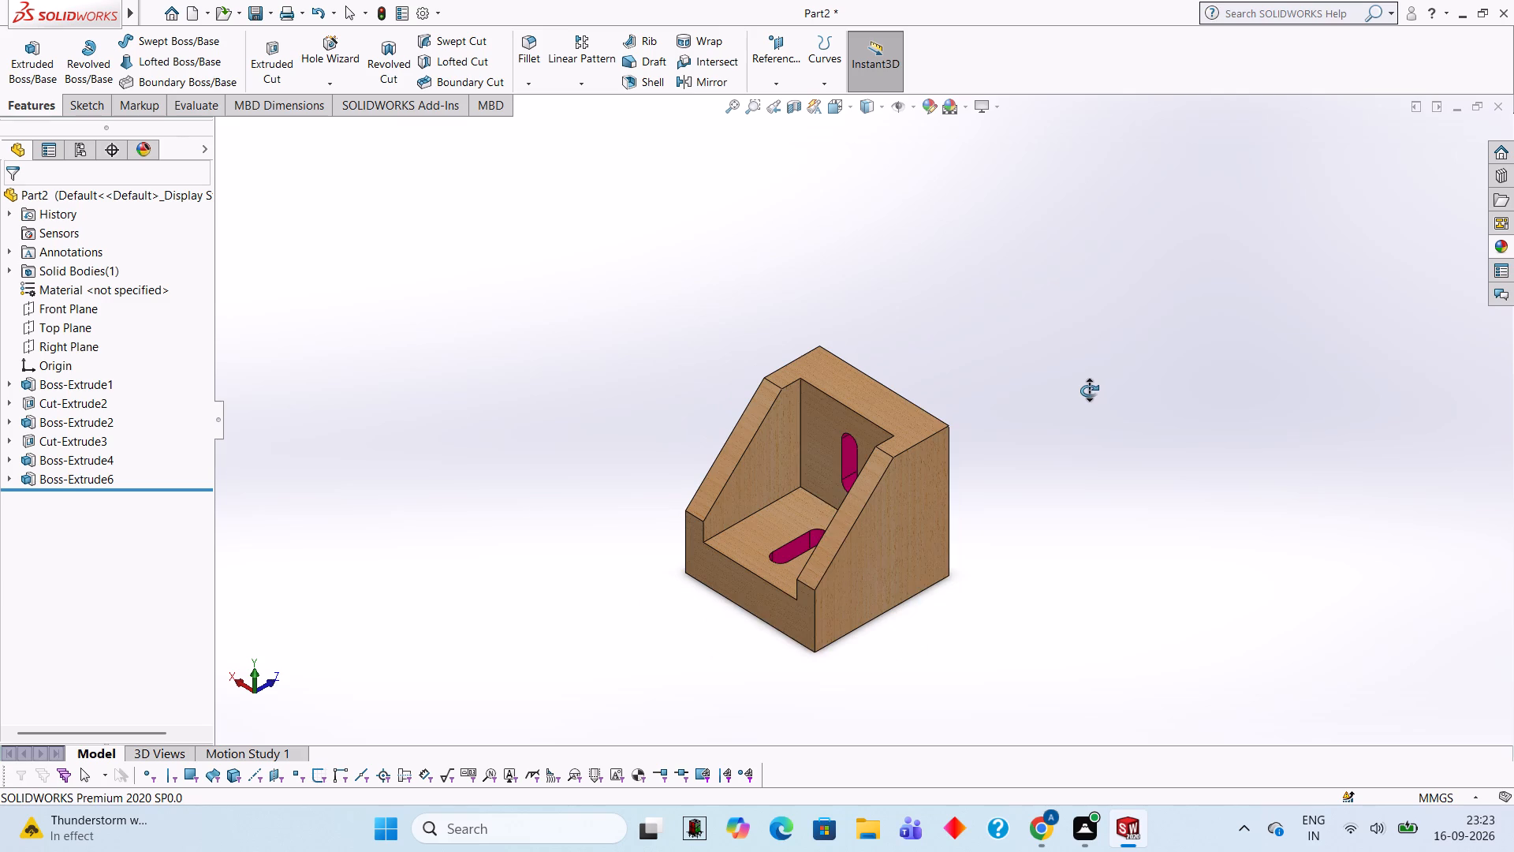
scroll(1089, 390, "down", 1)
scroll(744, 685, "down", 1)
scroll(710, 668, "up", 1)
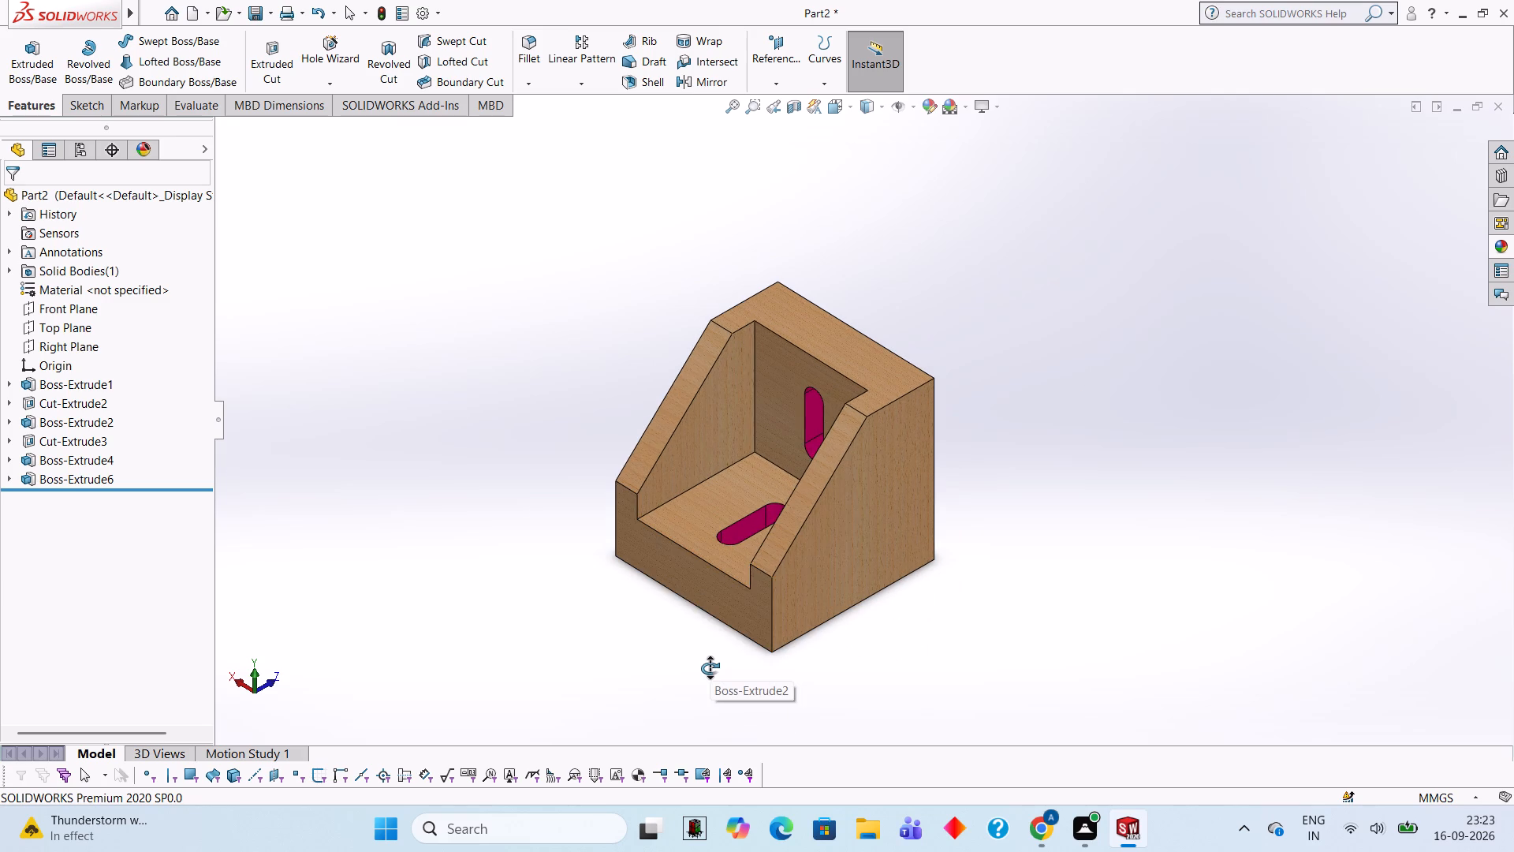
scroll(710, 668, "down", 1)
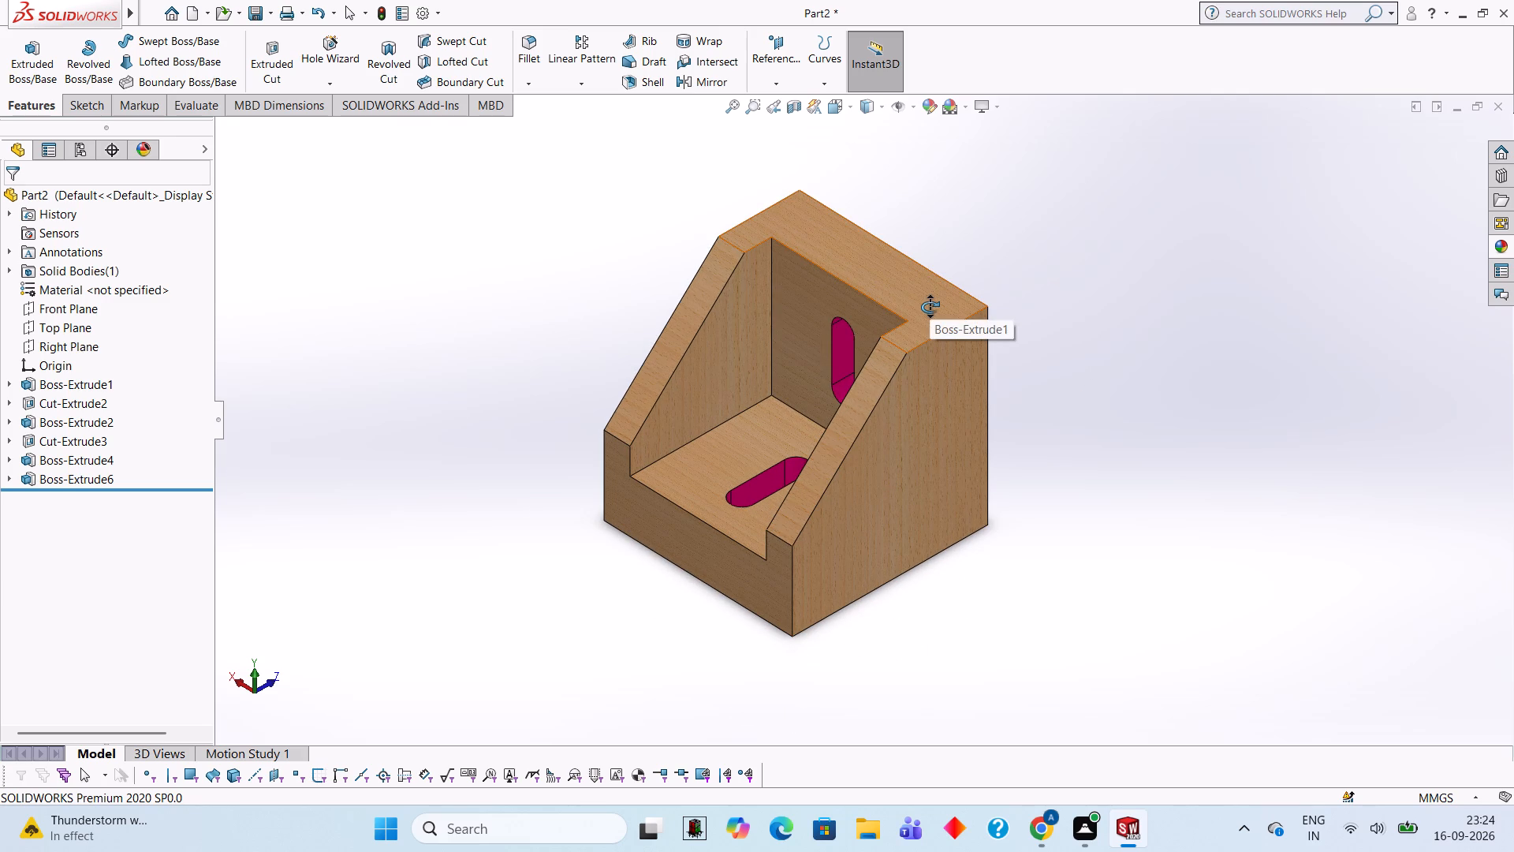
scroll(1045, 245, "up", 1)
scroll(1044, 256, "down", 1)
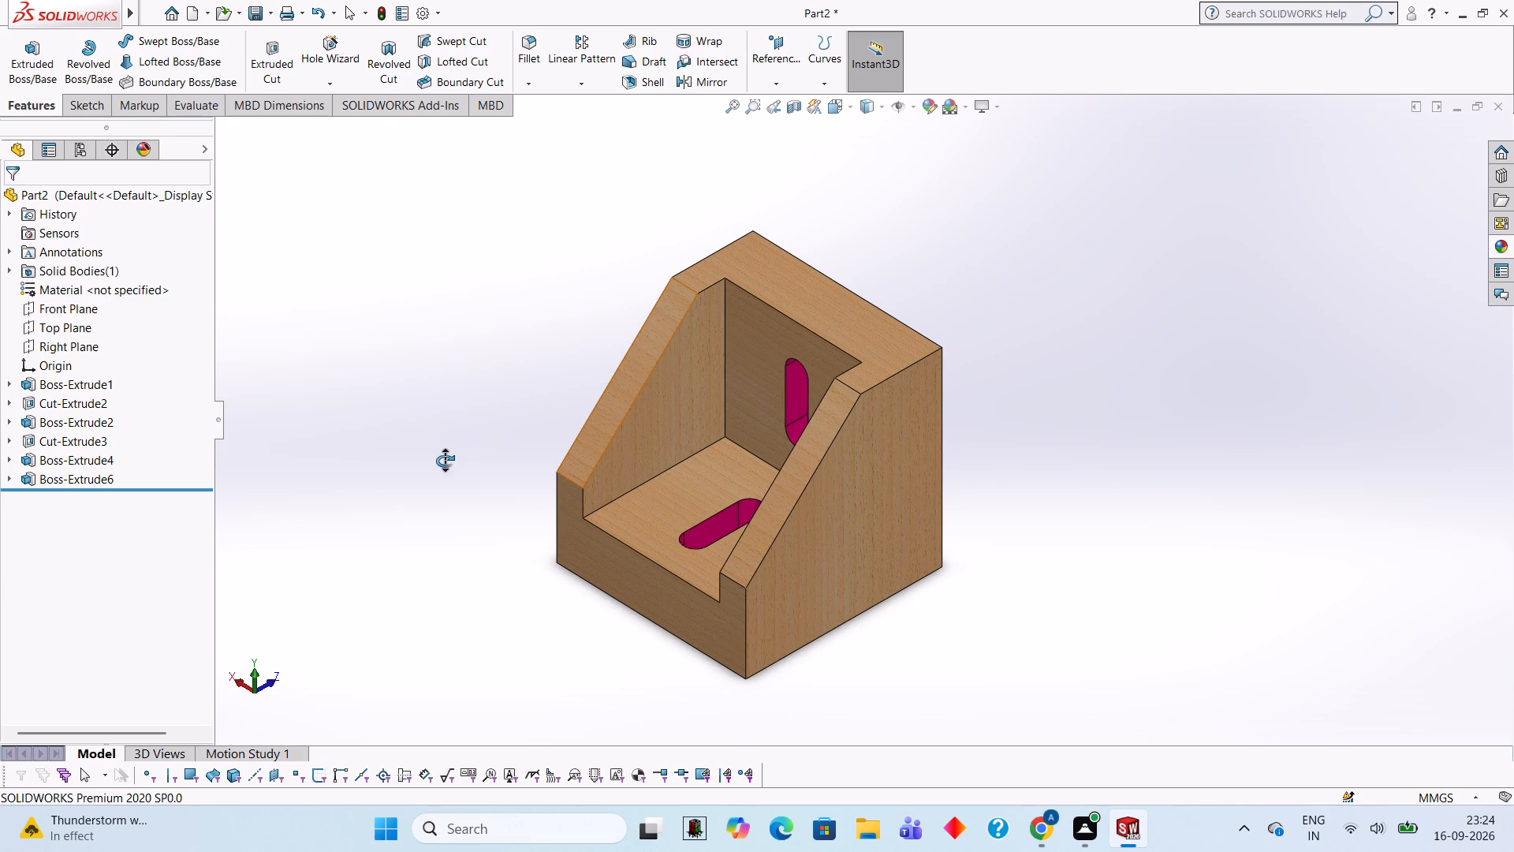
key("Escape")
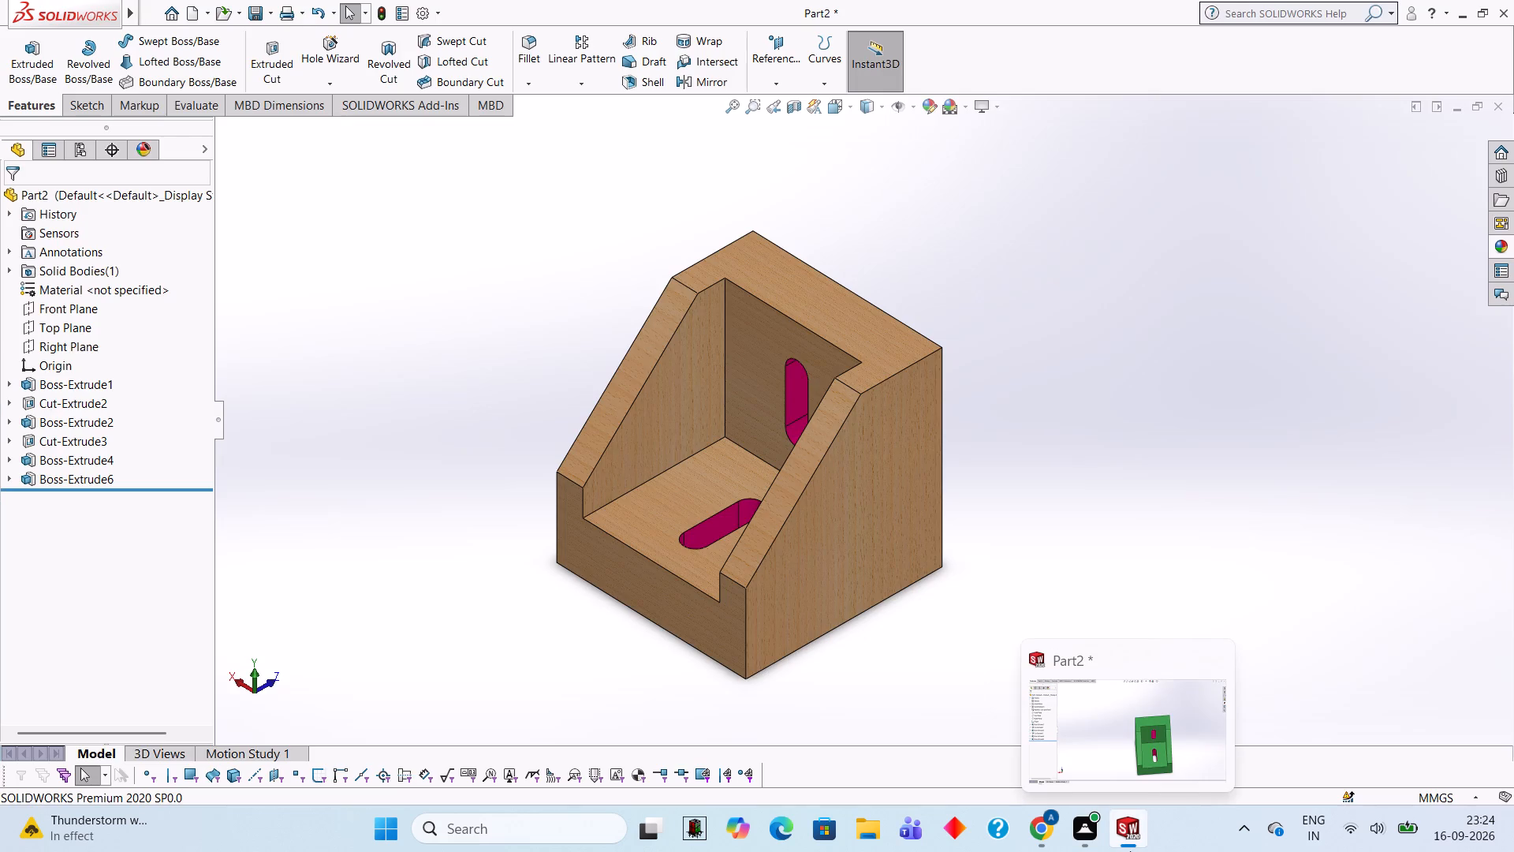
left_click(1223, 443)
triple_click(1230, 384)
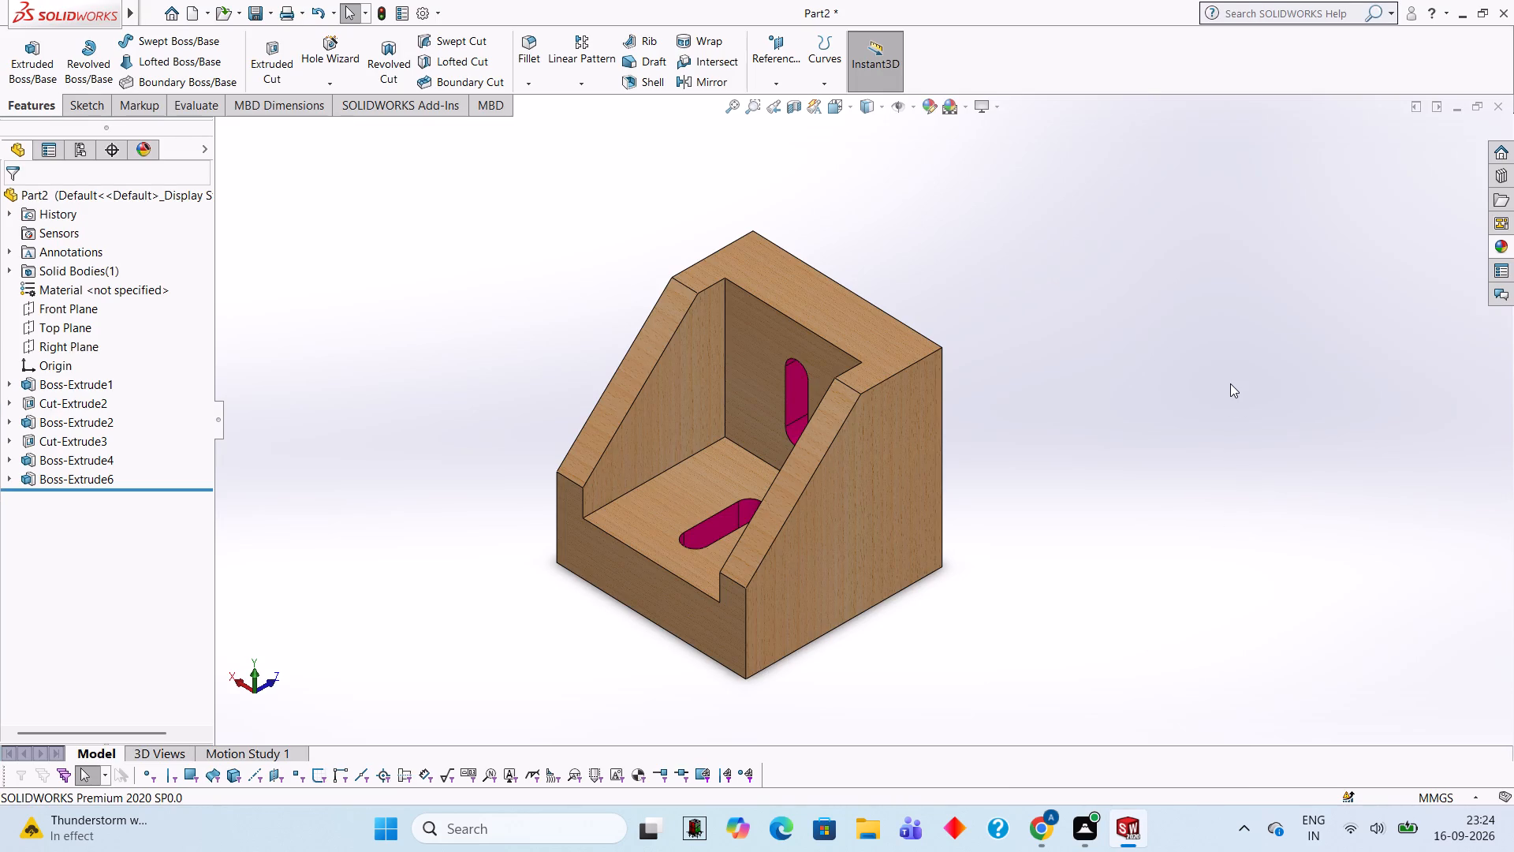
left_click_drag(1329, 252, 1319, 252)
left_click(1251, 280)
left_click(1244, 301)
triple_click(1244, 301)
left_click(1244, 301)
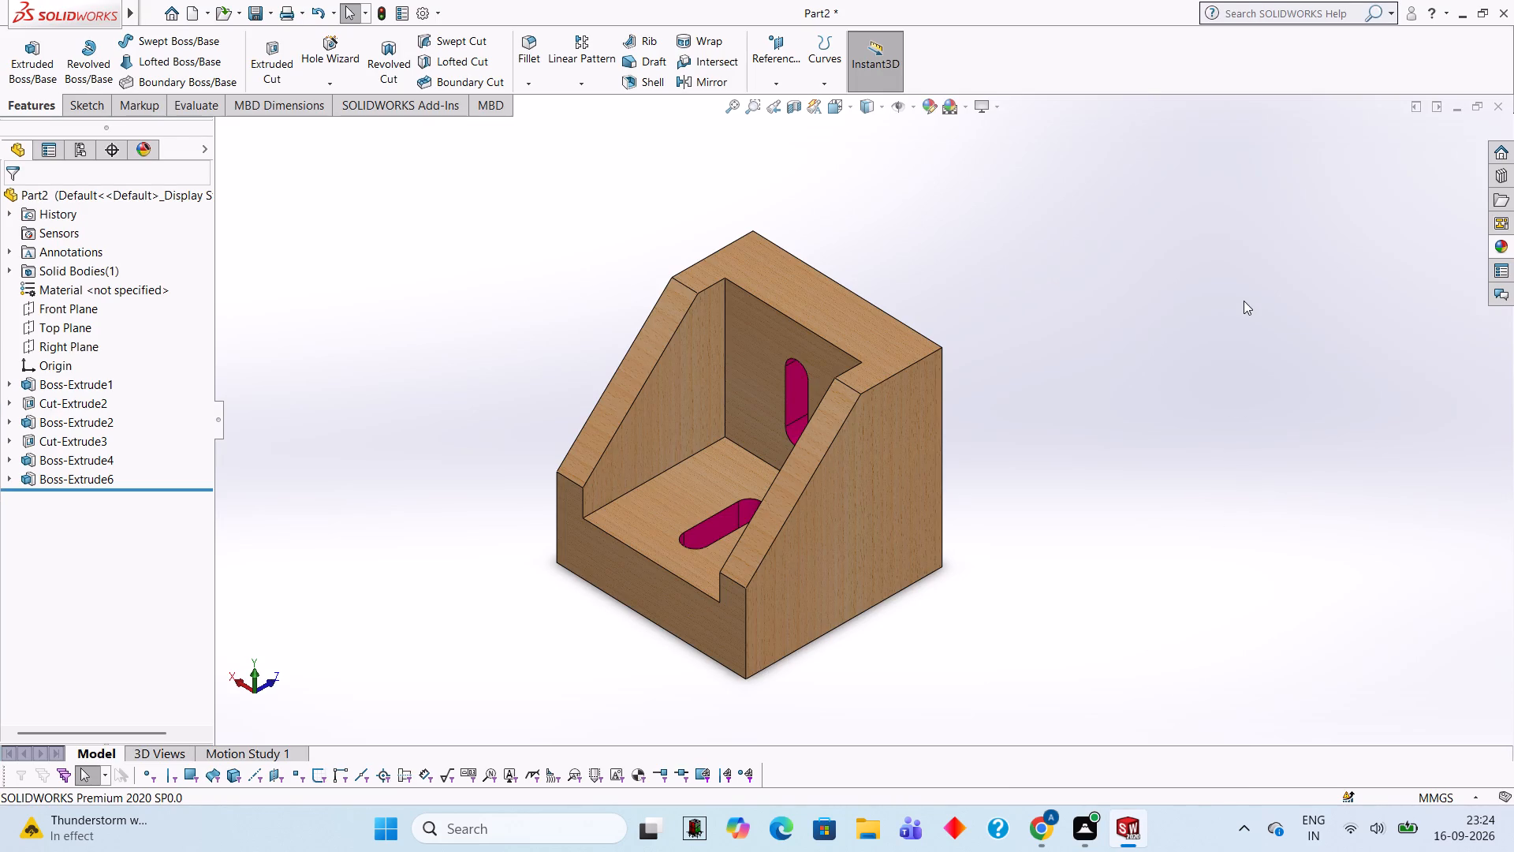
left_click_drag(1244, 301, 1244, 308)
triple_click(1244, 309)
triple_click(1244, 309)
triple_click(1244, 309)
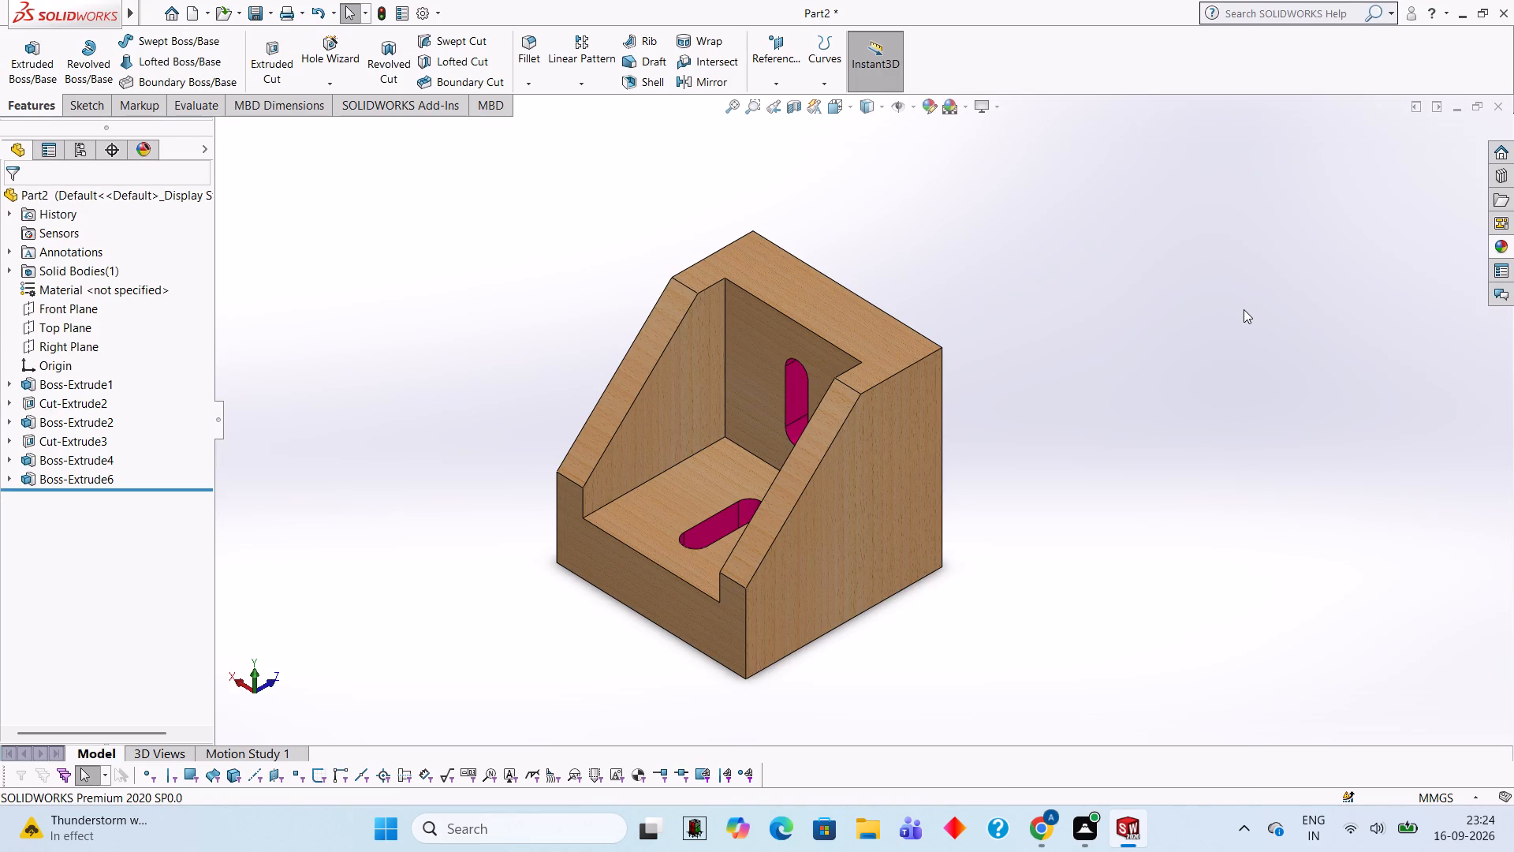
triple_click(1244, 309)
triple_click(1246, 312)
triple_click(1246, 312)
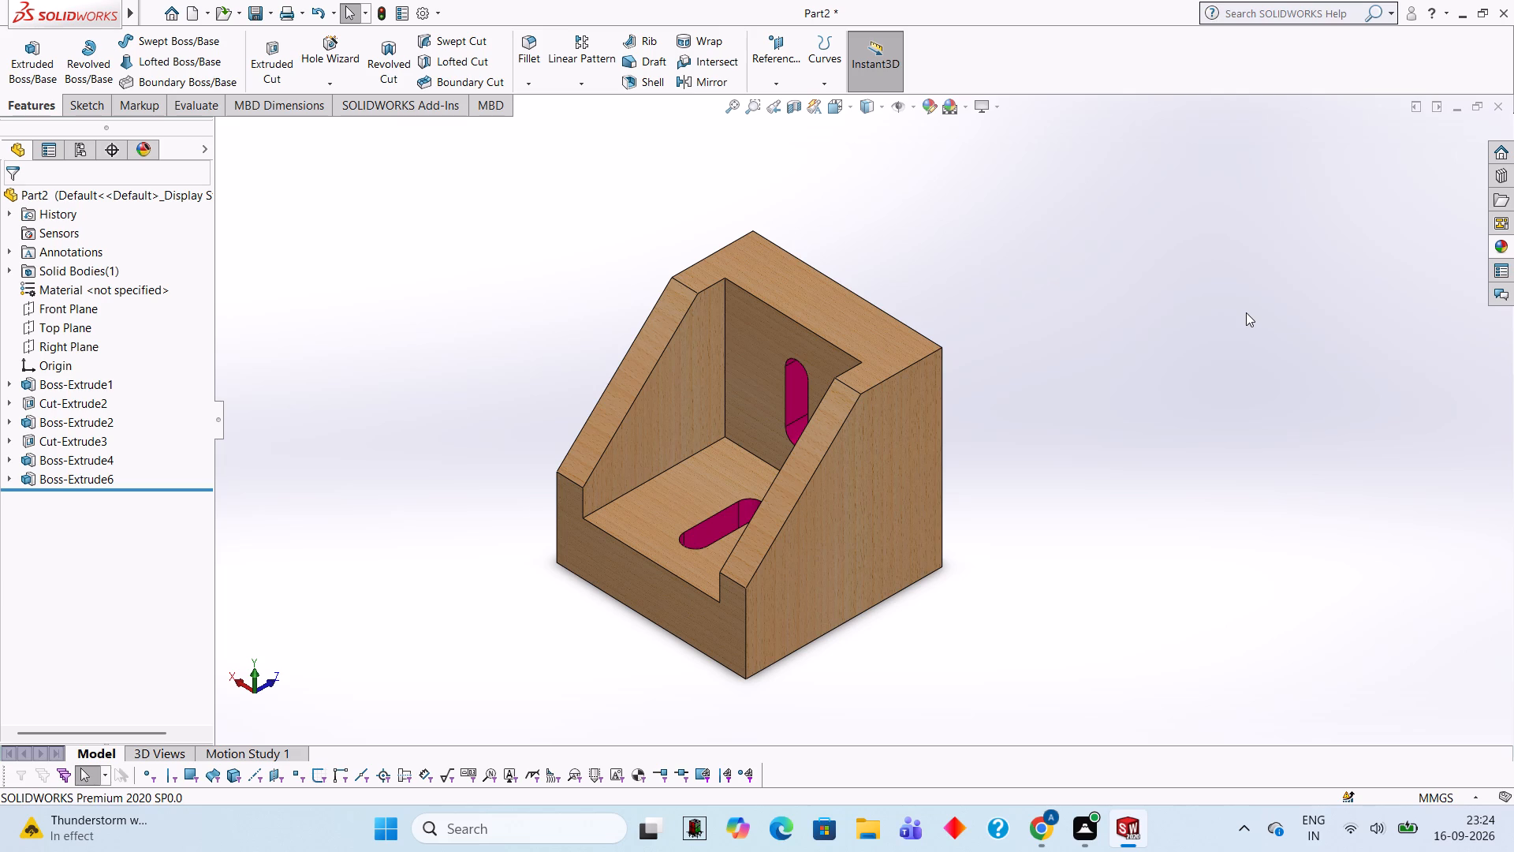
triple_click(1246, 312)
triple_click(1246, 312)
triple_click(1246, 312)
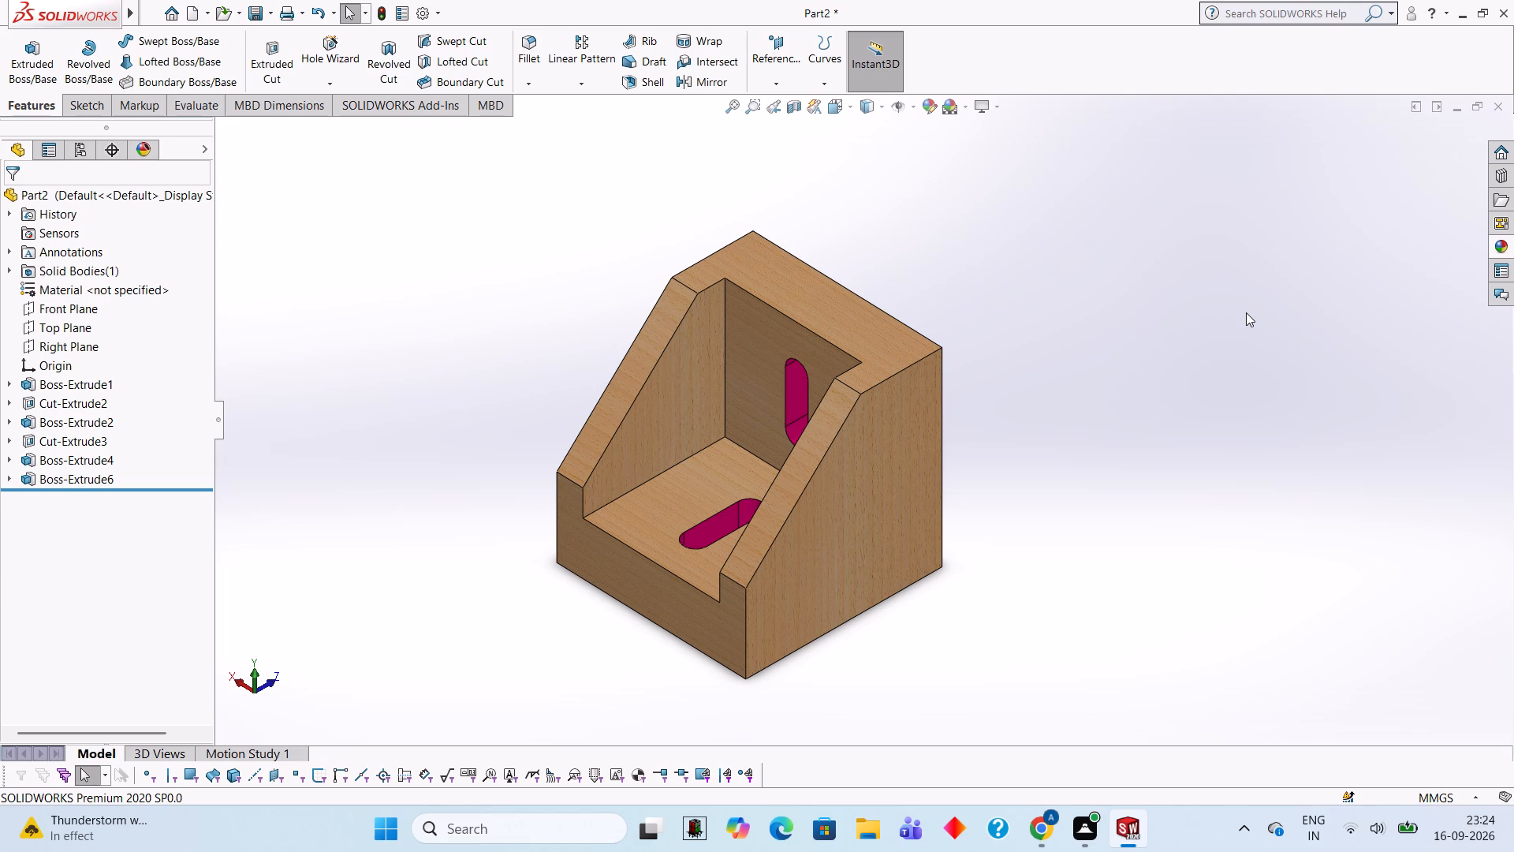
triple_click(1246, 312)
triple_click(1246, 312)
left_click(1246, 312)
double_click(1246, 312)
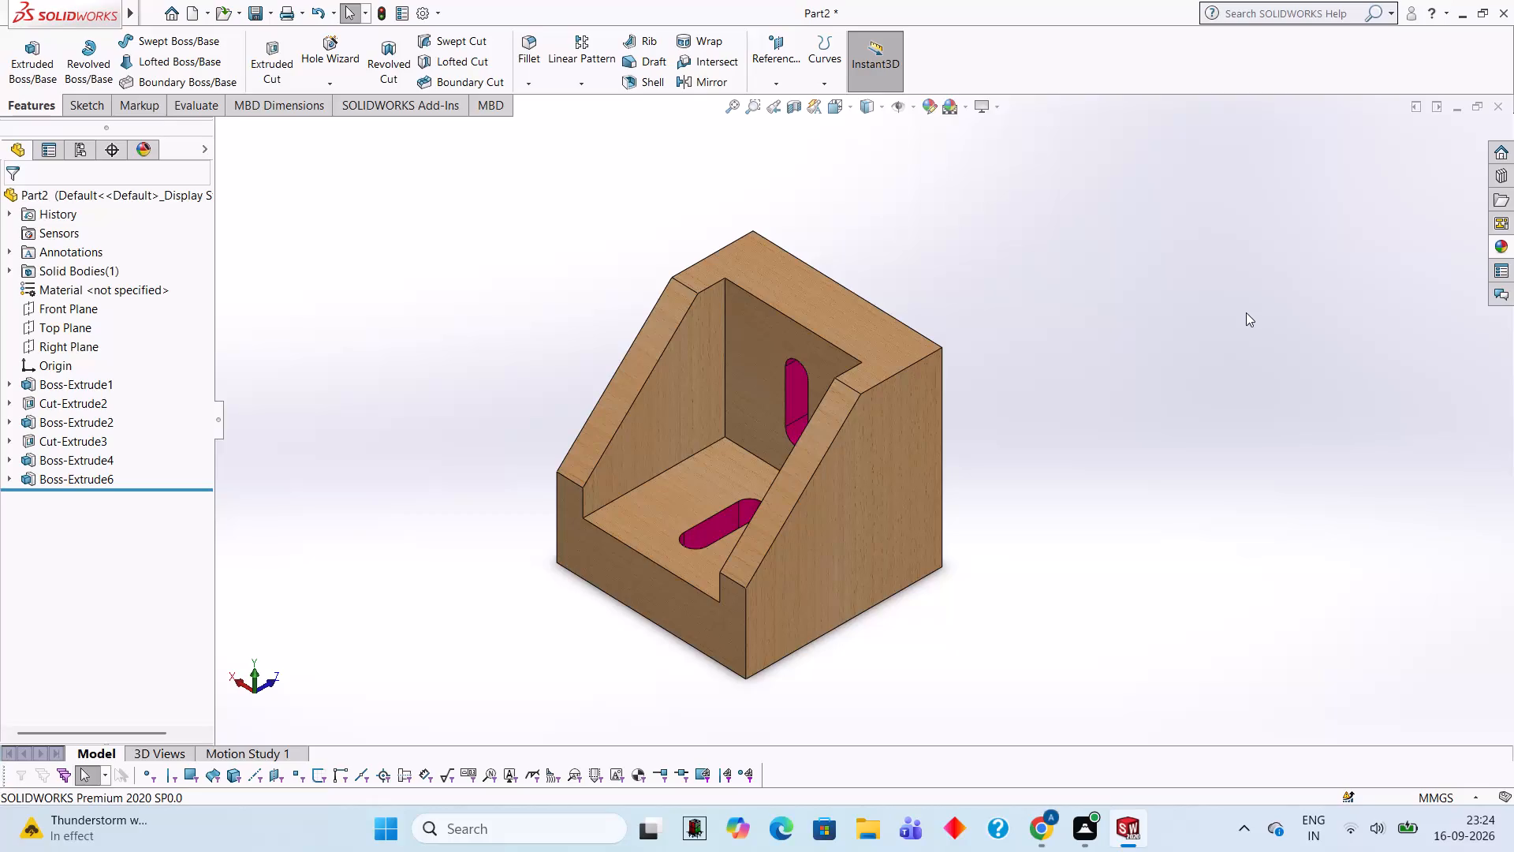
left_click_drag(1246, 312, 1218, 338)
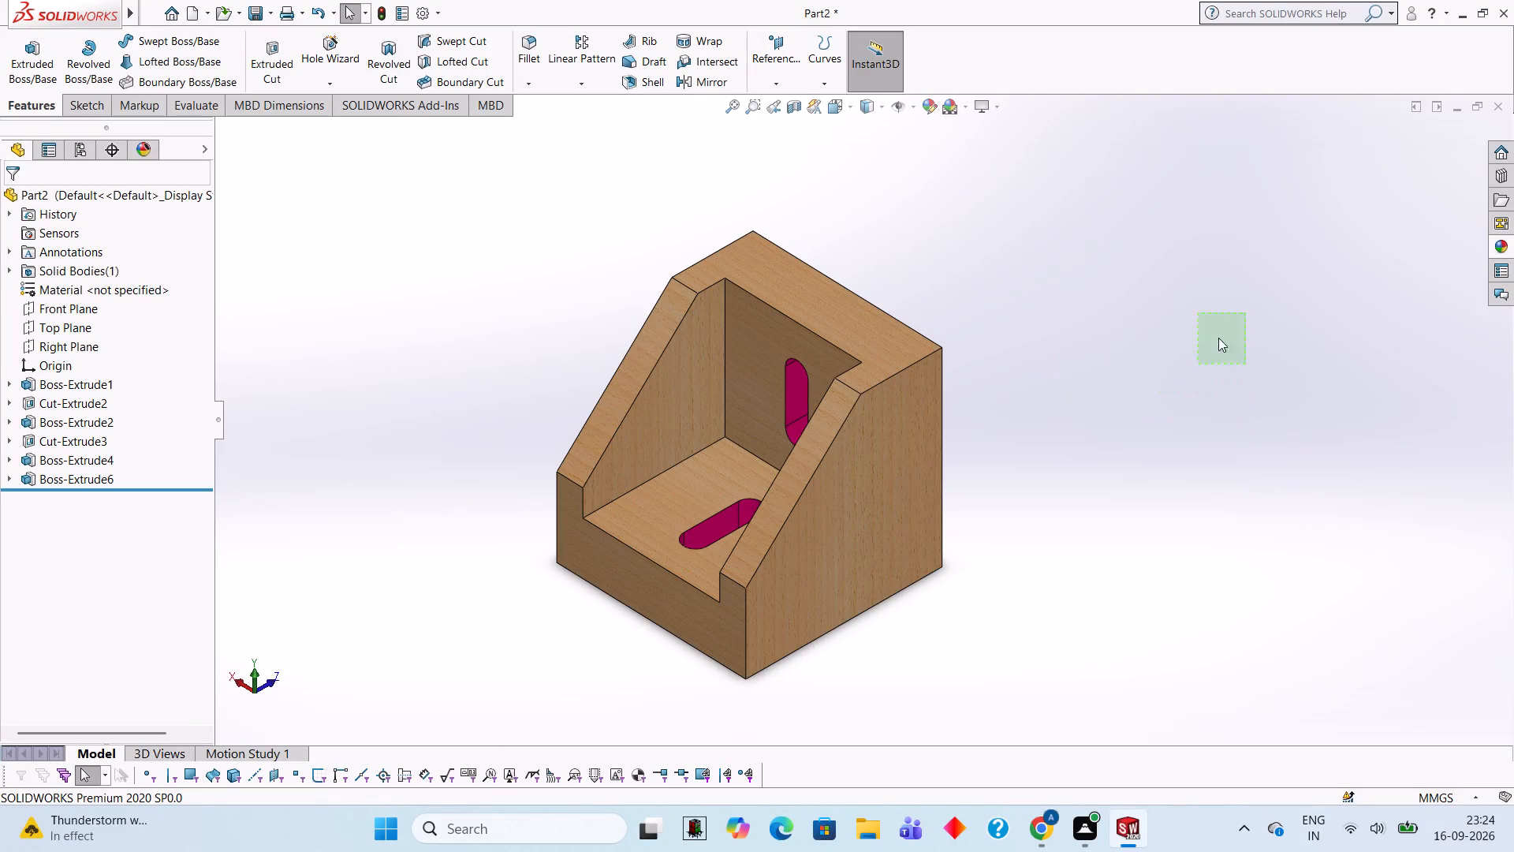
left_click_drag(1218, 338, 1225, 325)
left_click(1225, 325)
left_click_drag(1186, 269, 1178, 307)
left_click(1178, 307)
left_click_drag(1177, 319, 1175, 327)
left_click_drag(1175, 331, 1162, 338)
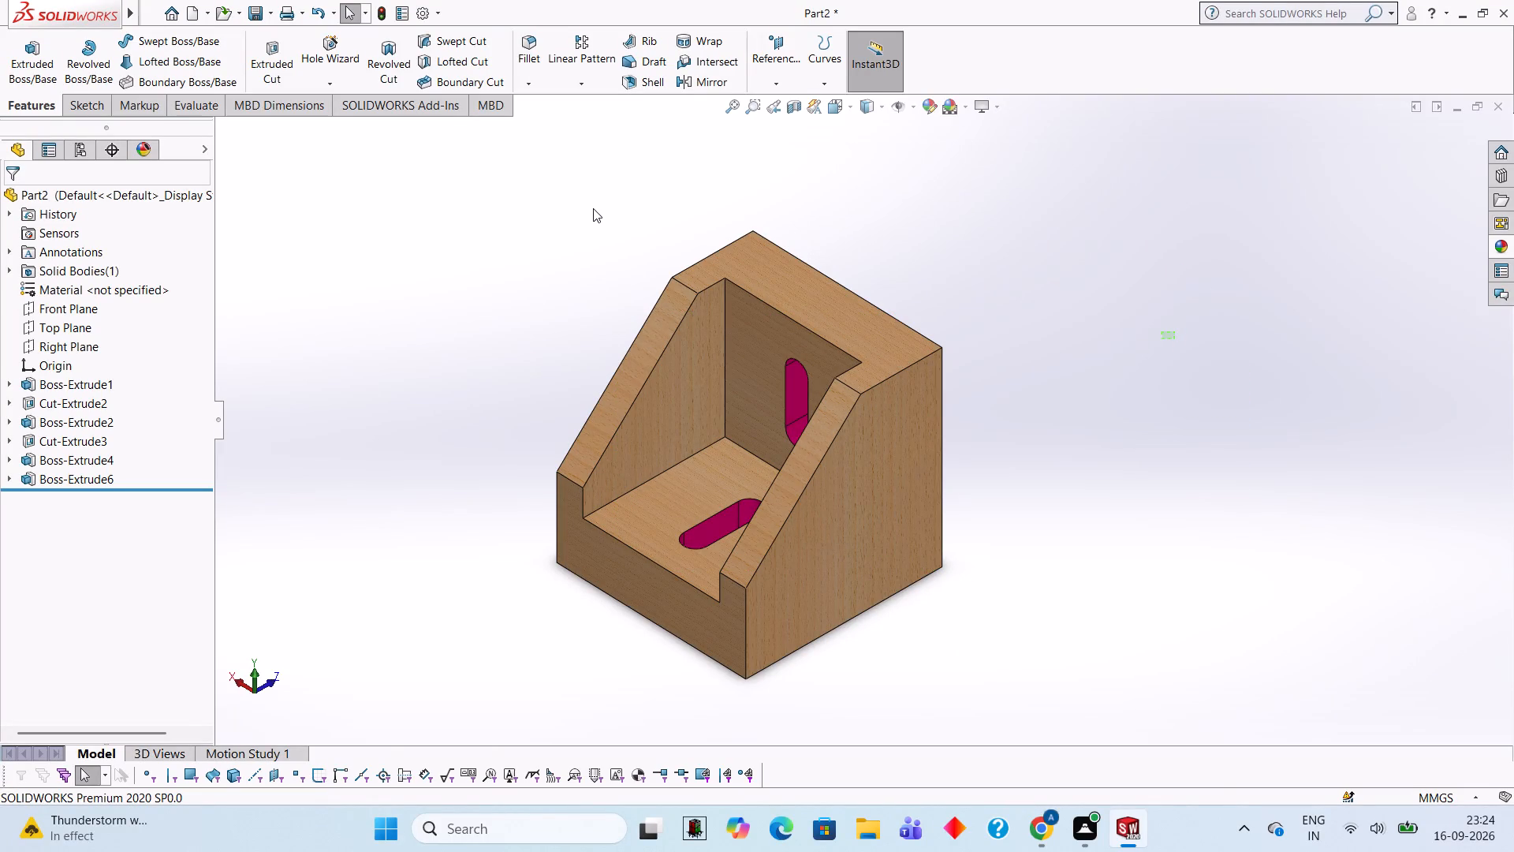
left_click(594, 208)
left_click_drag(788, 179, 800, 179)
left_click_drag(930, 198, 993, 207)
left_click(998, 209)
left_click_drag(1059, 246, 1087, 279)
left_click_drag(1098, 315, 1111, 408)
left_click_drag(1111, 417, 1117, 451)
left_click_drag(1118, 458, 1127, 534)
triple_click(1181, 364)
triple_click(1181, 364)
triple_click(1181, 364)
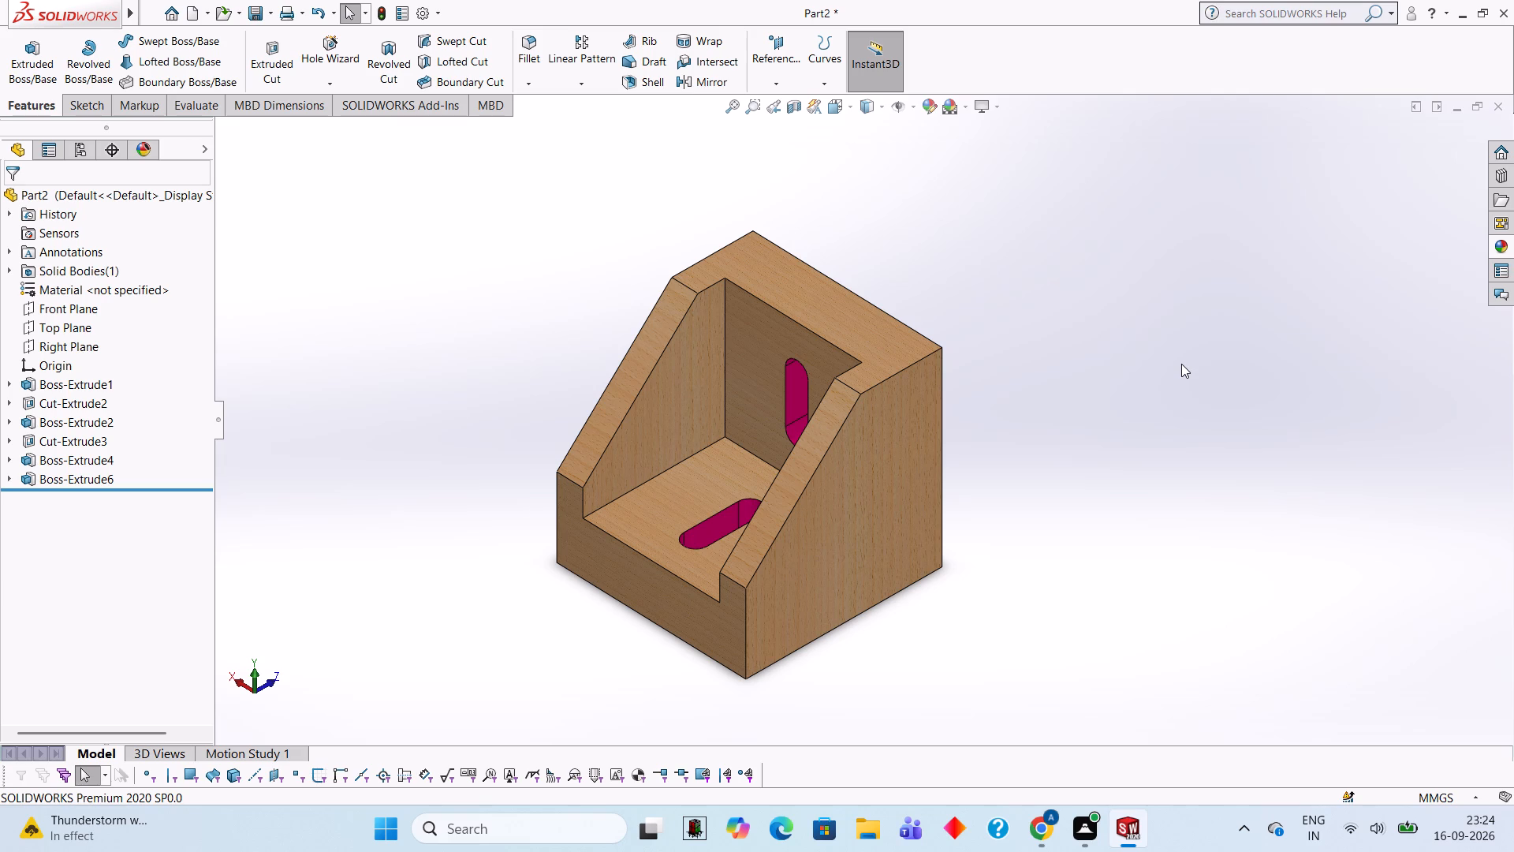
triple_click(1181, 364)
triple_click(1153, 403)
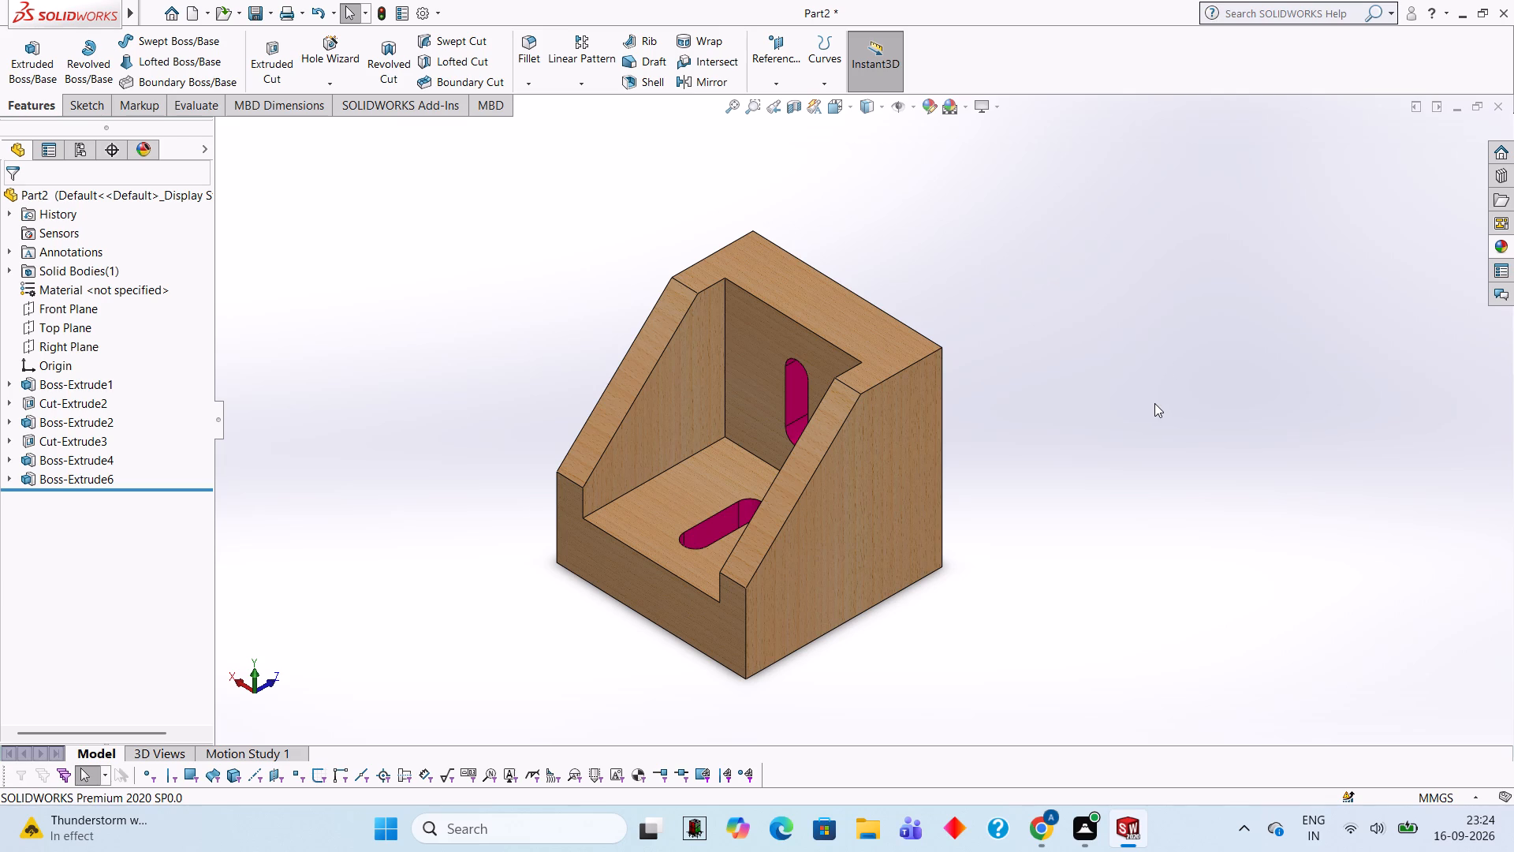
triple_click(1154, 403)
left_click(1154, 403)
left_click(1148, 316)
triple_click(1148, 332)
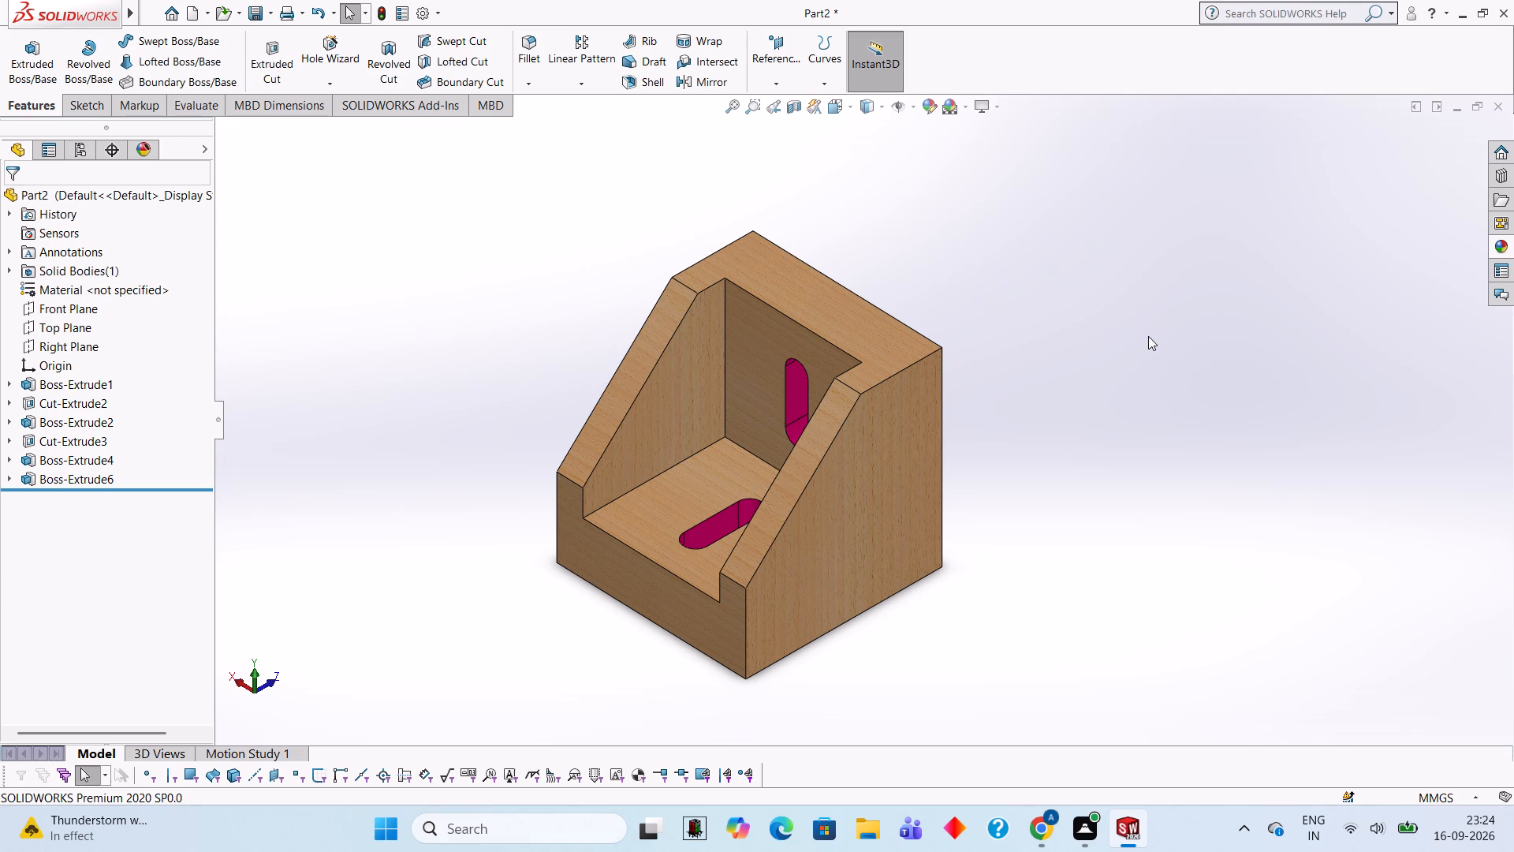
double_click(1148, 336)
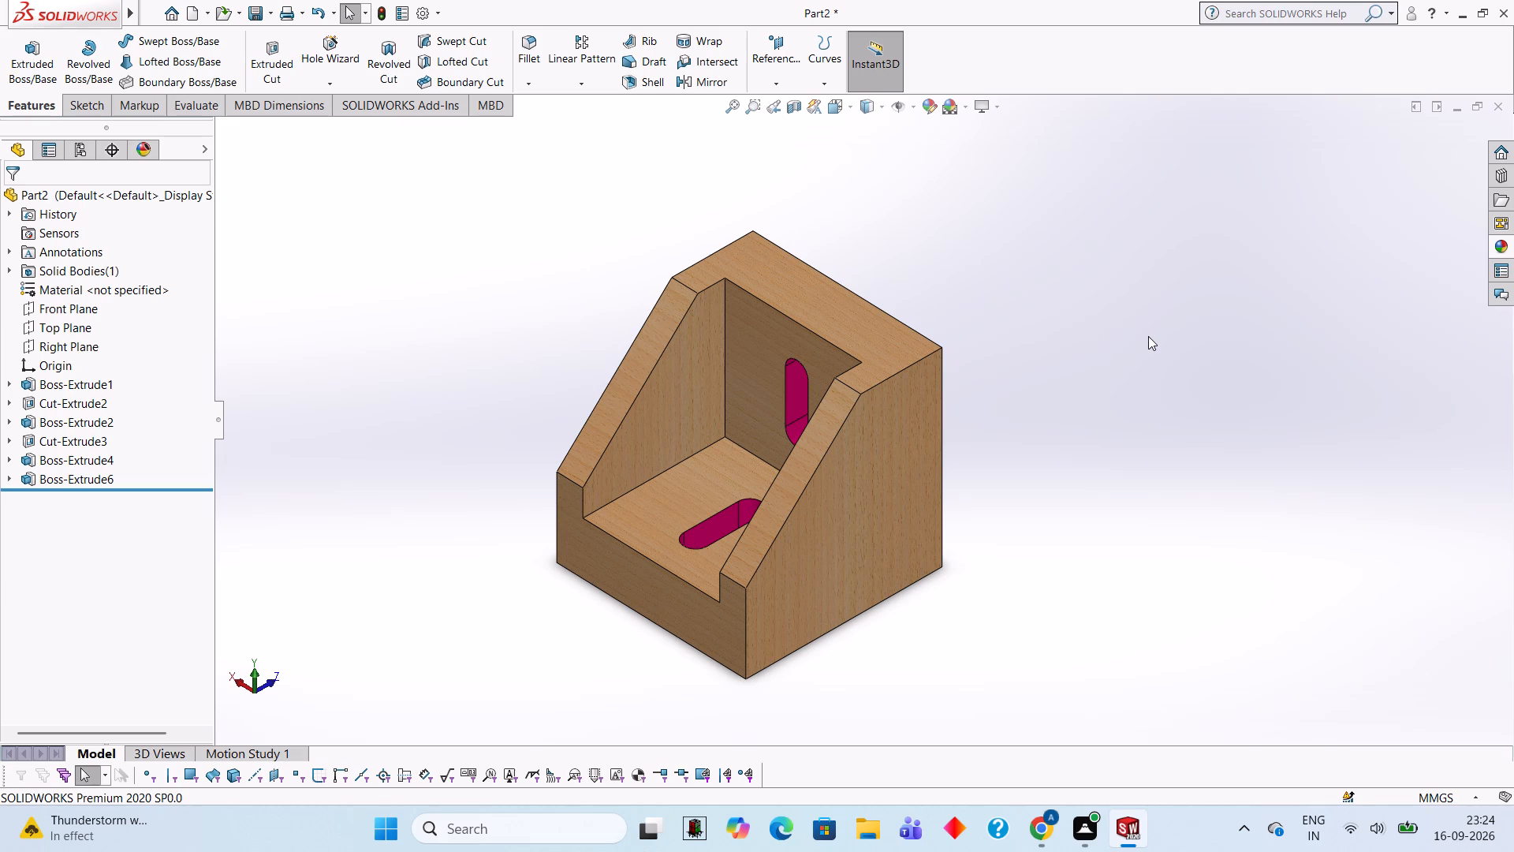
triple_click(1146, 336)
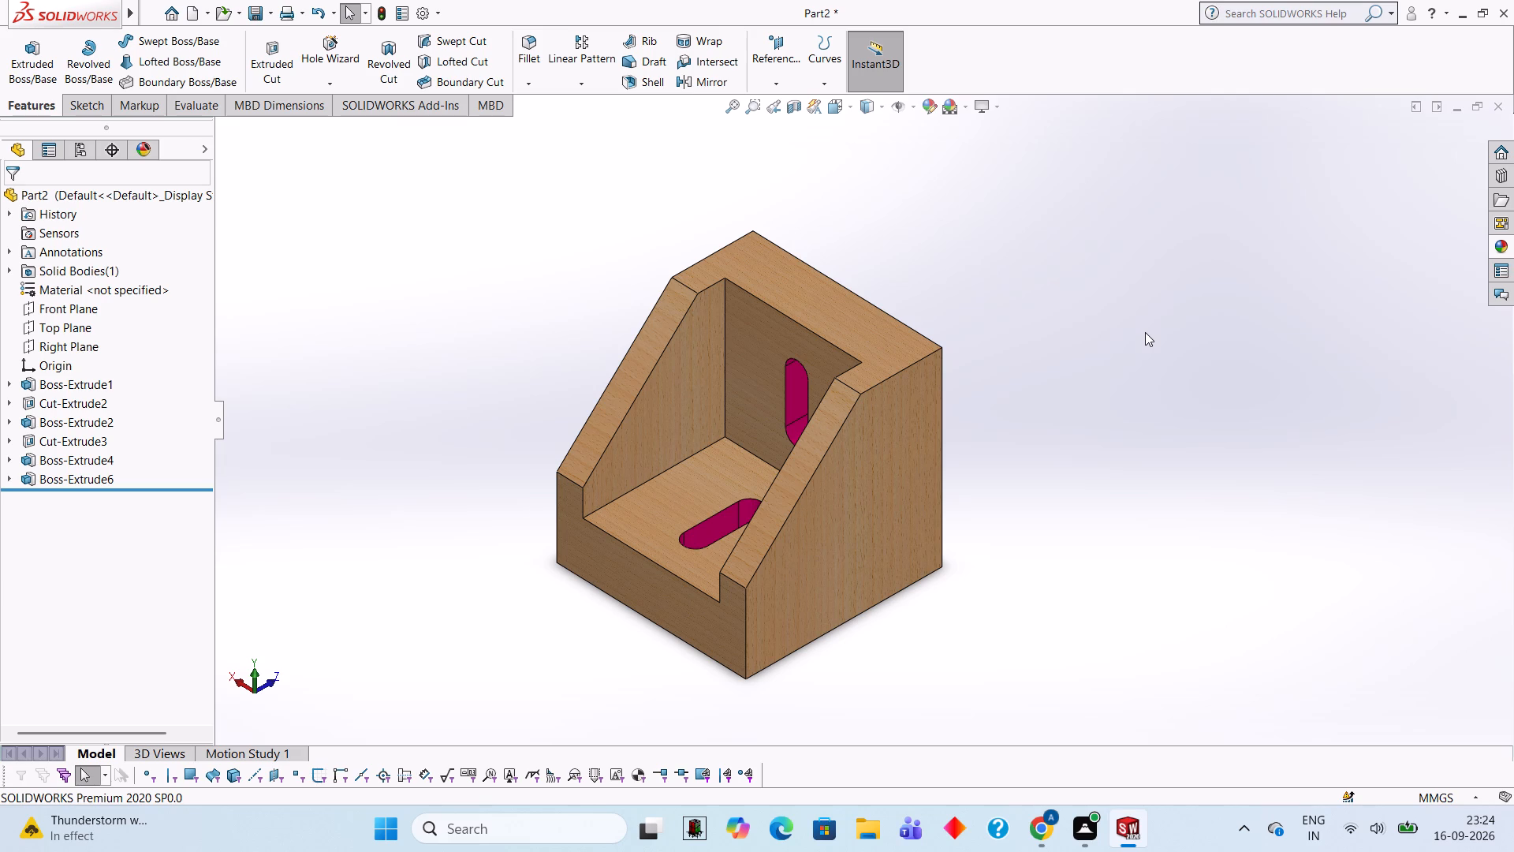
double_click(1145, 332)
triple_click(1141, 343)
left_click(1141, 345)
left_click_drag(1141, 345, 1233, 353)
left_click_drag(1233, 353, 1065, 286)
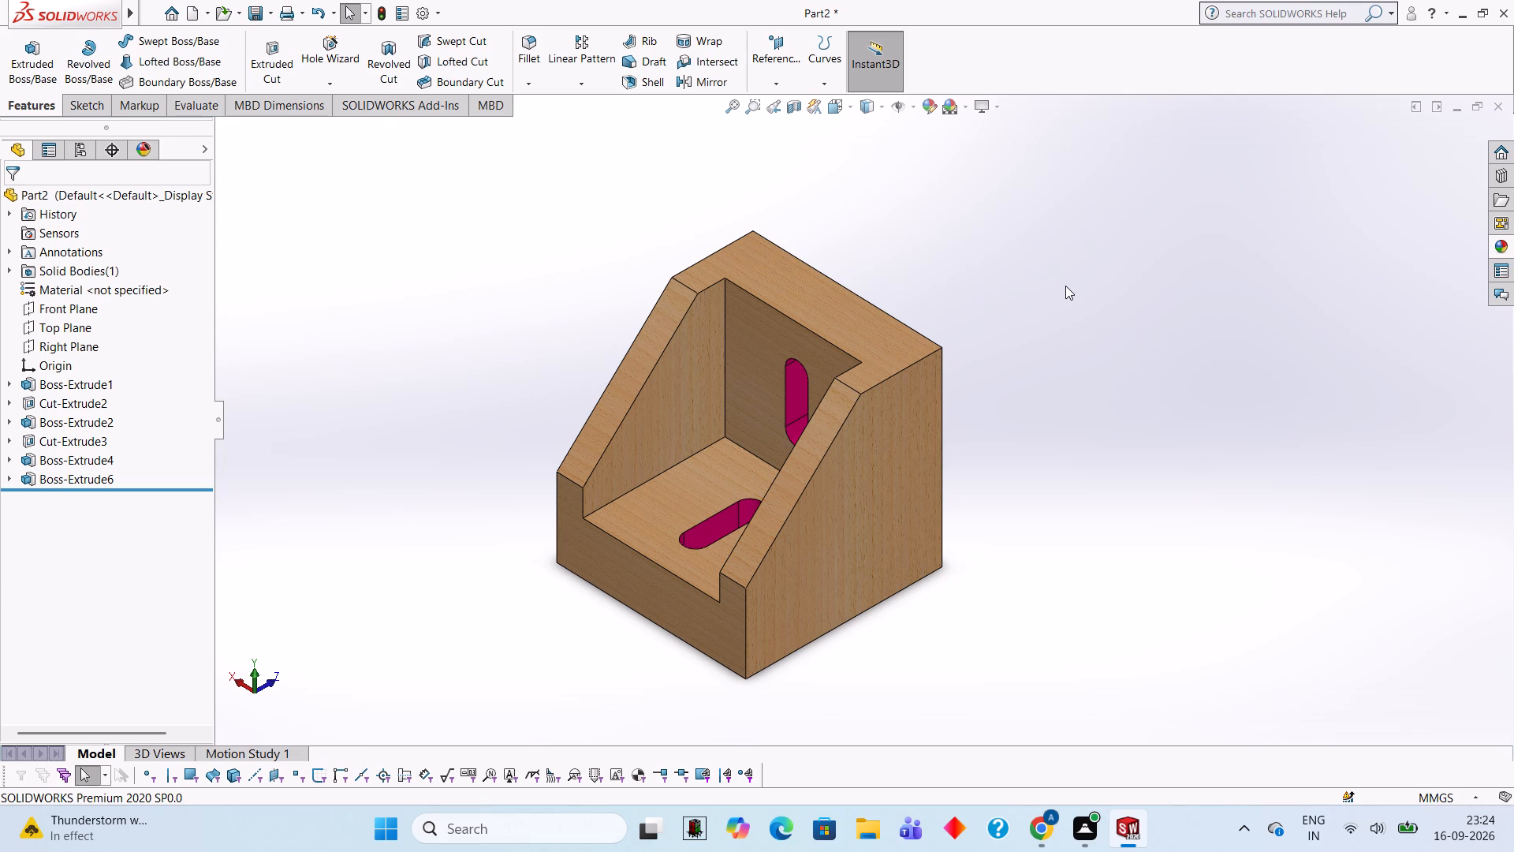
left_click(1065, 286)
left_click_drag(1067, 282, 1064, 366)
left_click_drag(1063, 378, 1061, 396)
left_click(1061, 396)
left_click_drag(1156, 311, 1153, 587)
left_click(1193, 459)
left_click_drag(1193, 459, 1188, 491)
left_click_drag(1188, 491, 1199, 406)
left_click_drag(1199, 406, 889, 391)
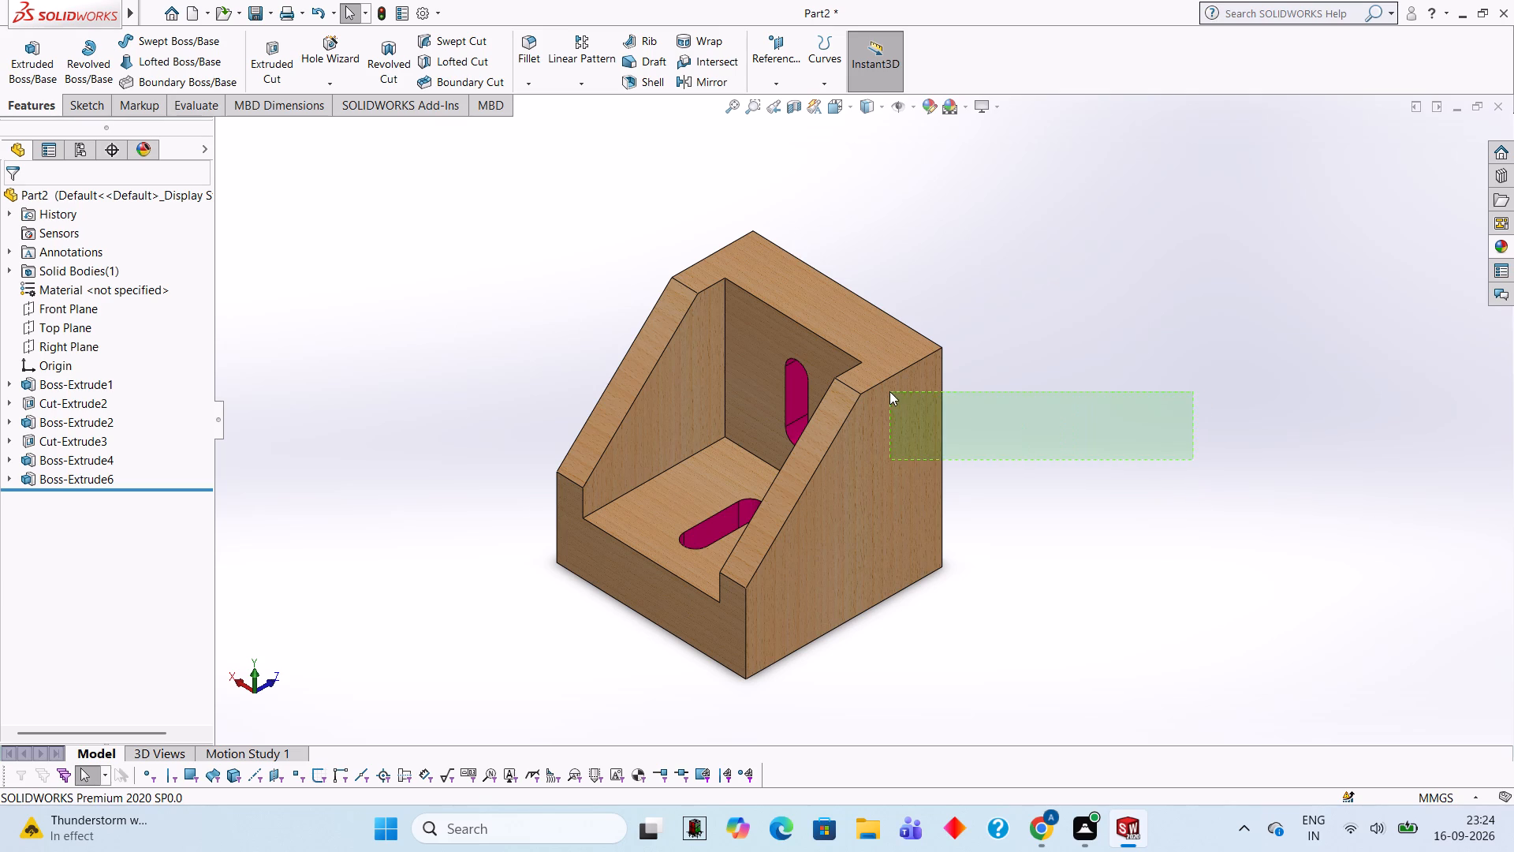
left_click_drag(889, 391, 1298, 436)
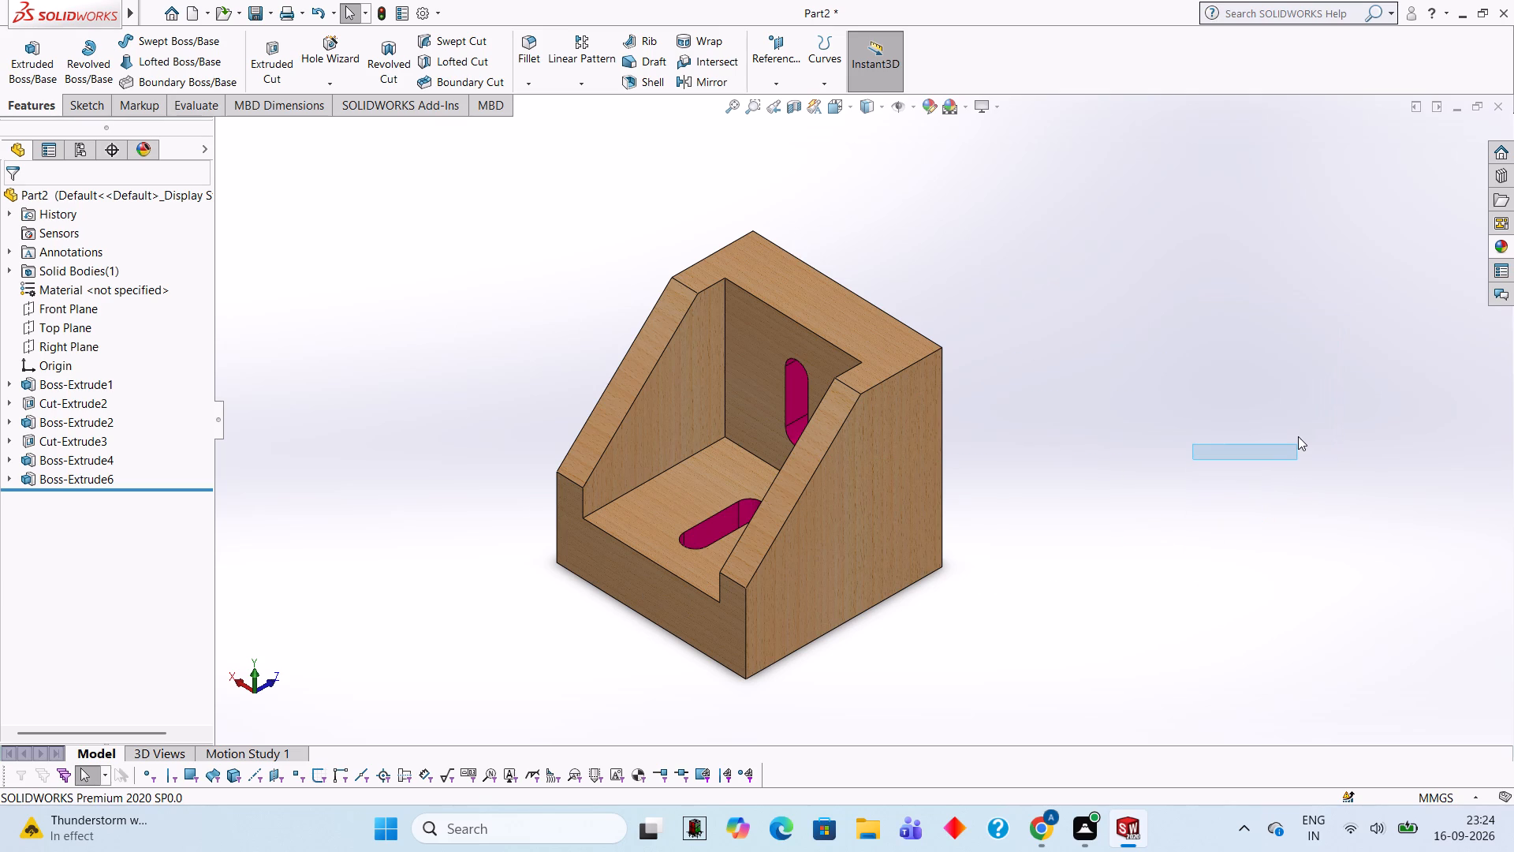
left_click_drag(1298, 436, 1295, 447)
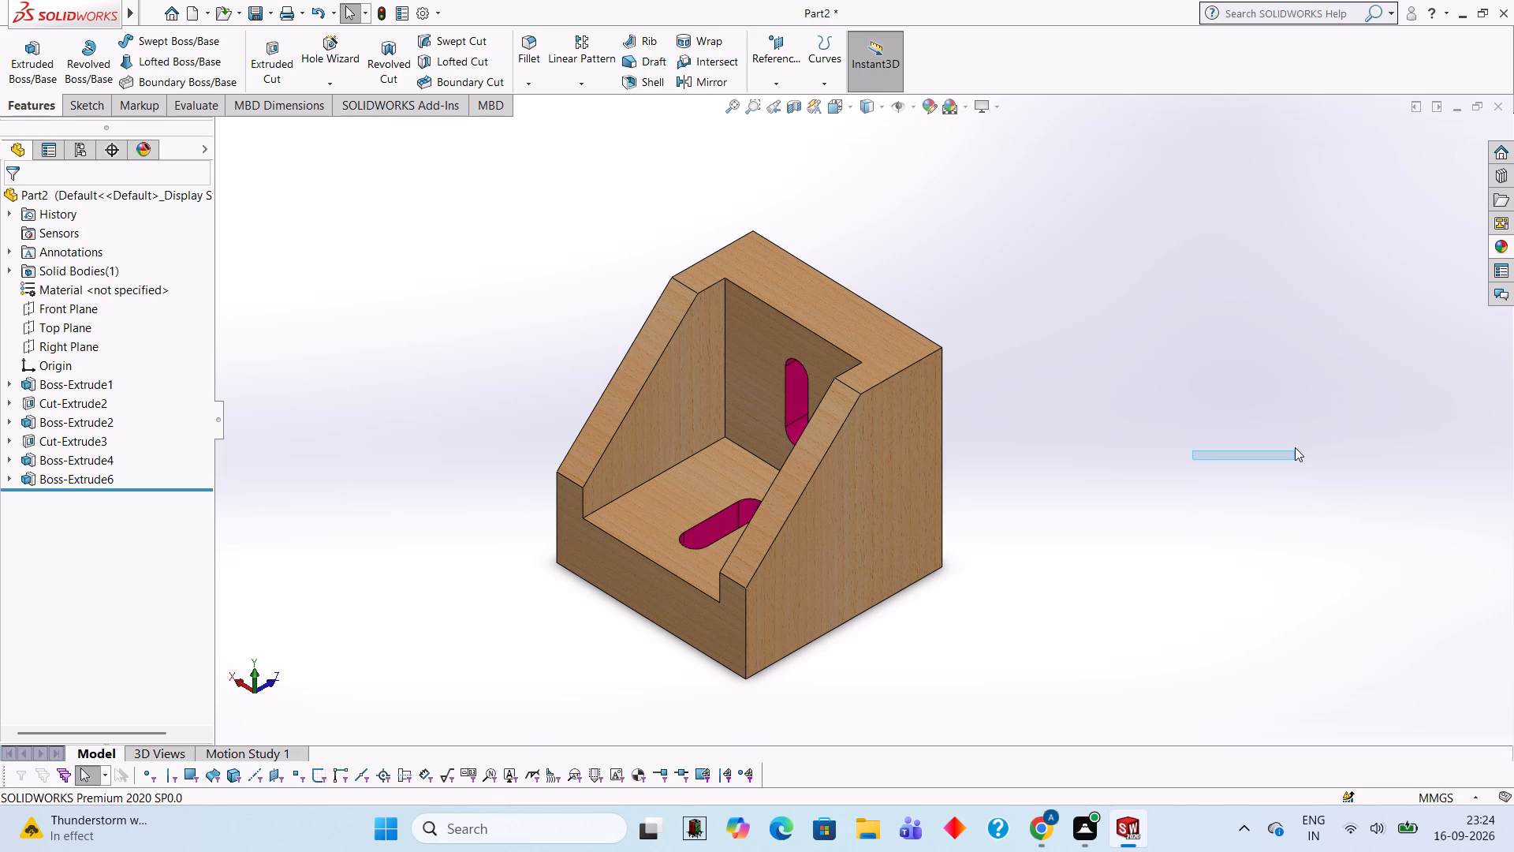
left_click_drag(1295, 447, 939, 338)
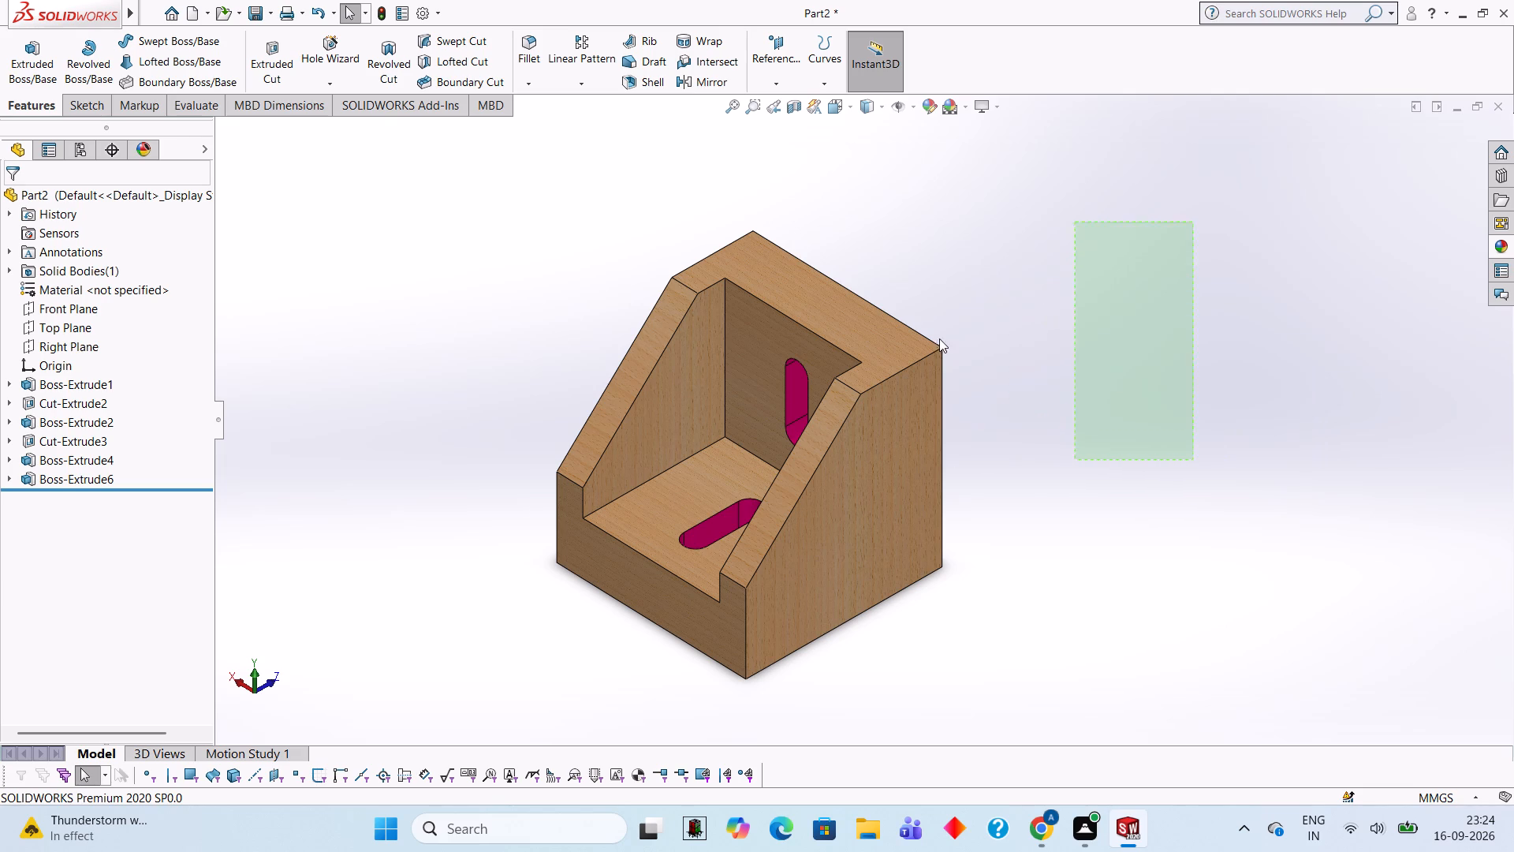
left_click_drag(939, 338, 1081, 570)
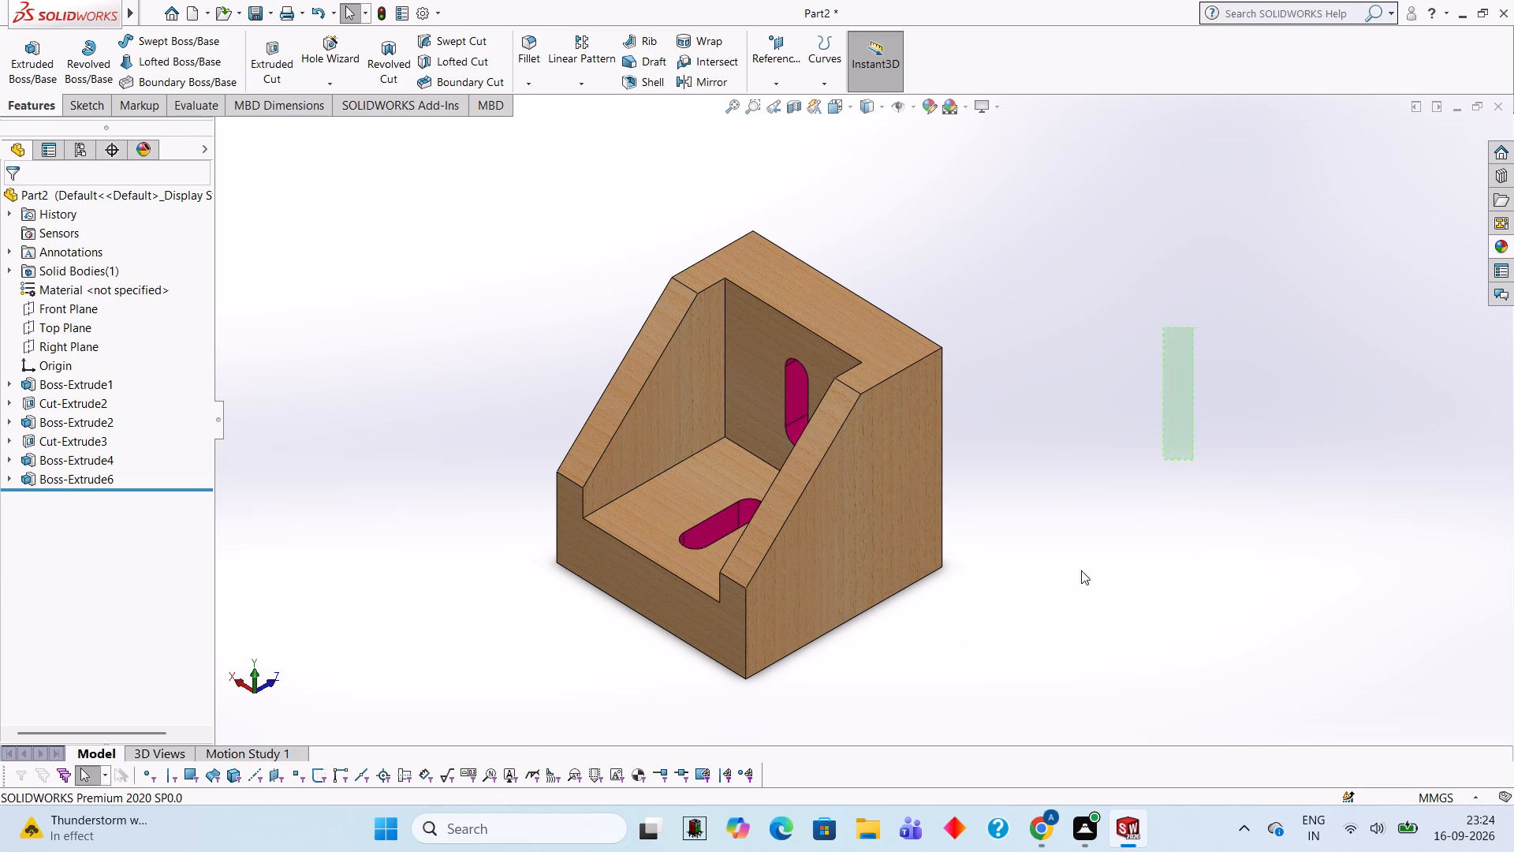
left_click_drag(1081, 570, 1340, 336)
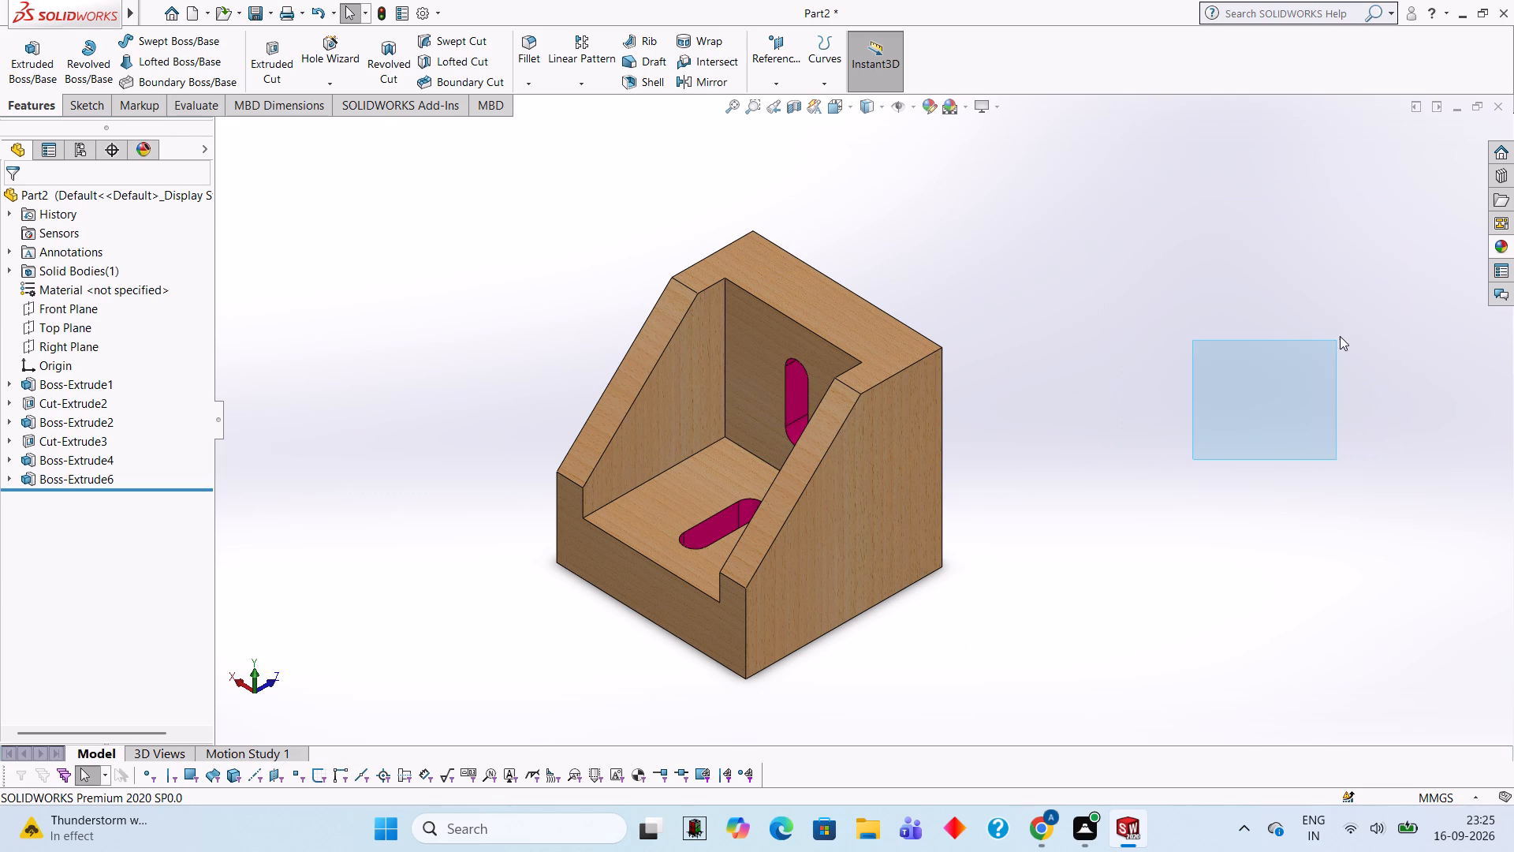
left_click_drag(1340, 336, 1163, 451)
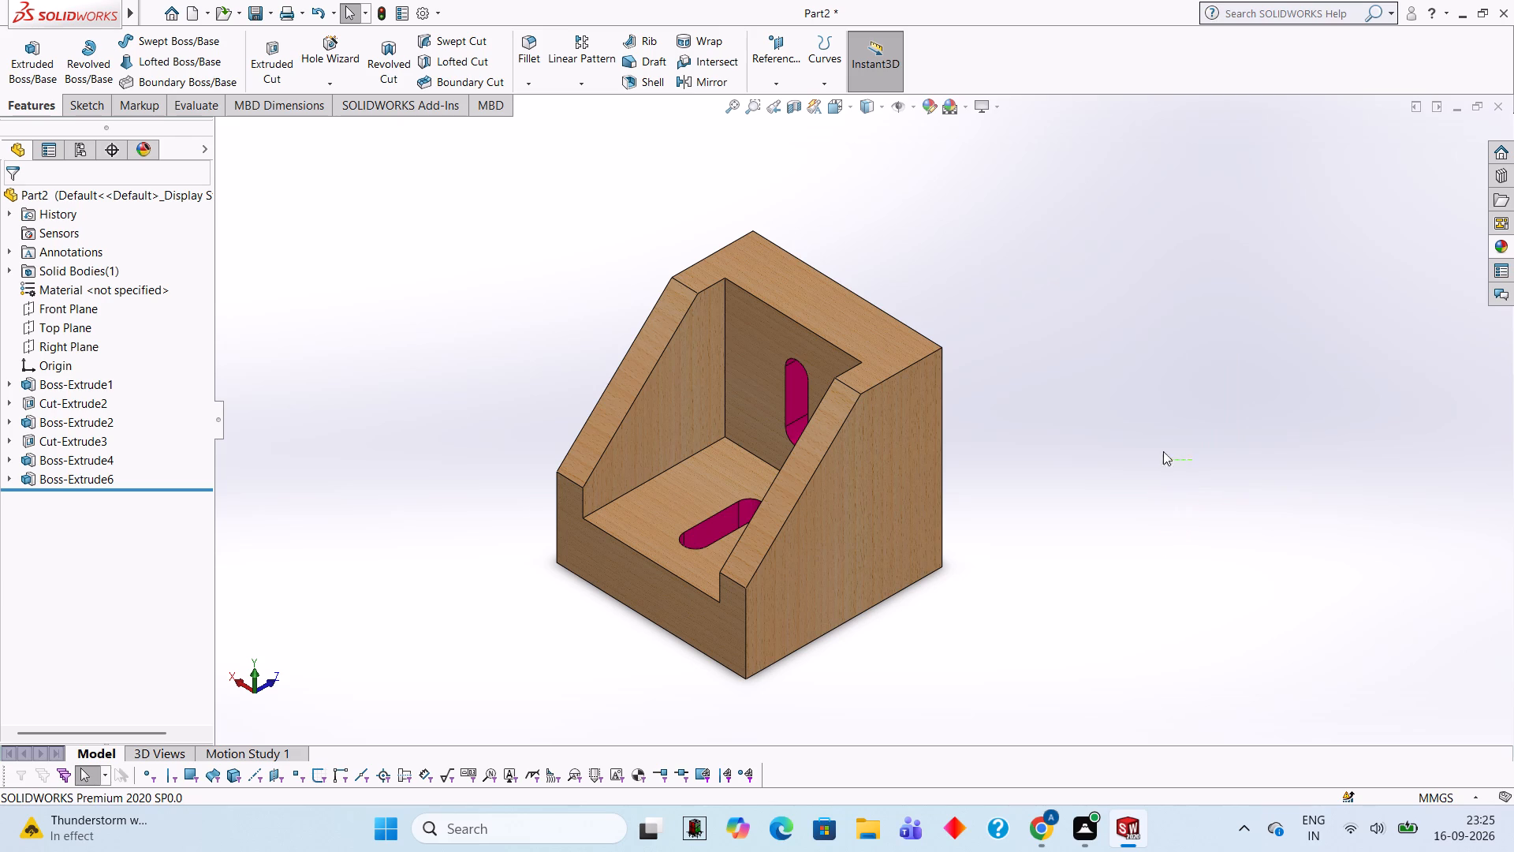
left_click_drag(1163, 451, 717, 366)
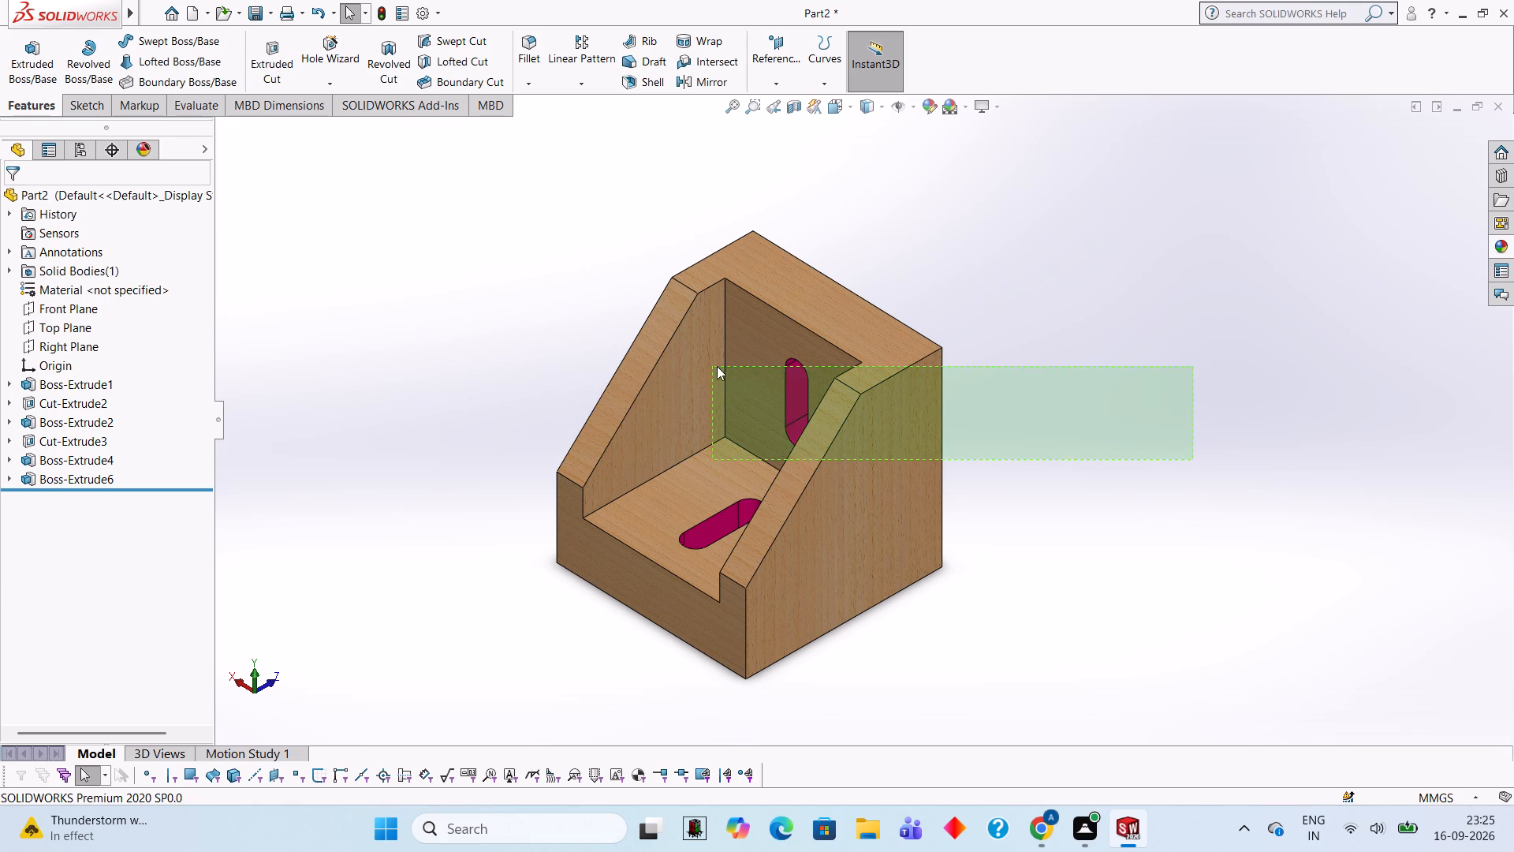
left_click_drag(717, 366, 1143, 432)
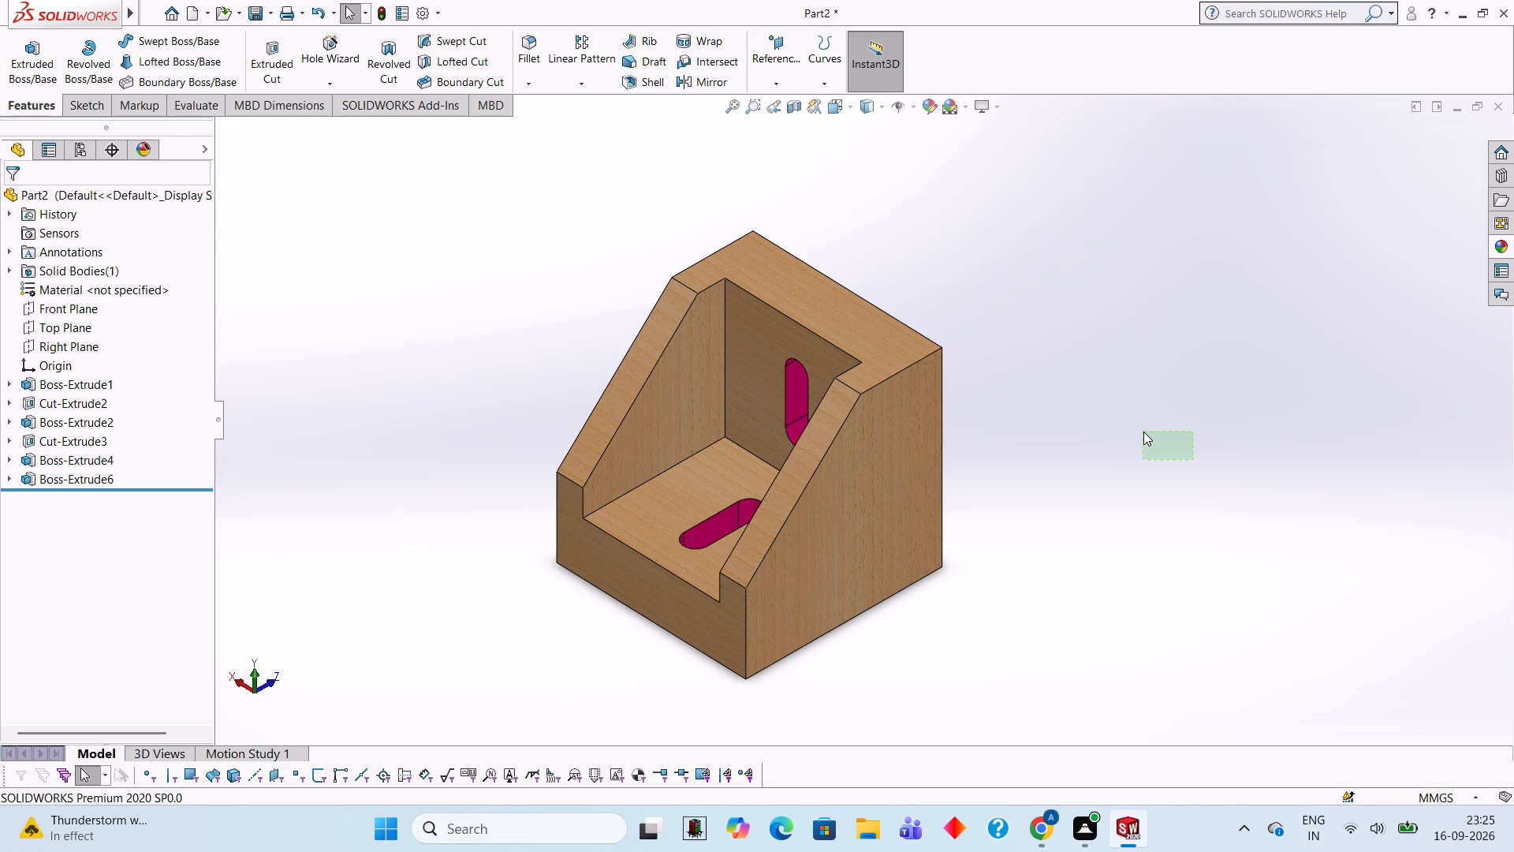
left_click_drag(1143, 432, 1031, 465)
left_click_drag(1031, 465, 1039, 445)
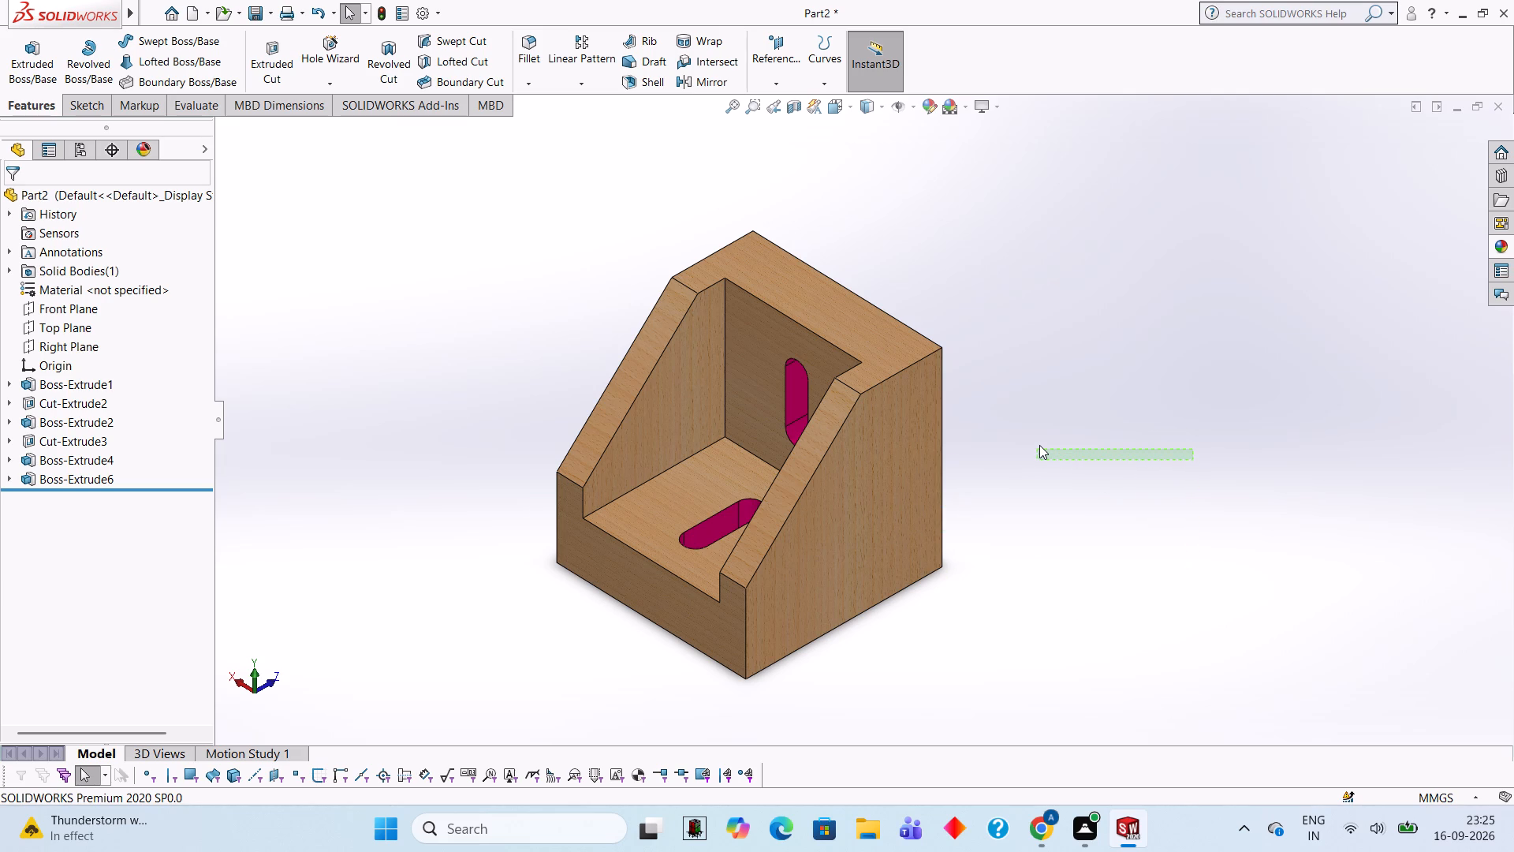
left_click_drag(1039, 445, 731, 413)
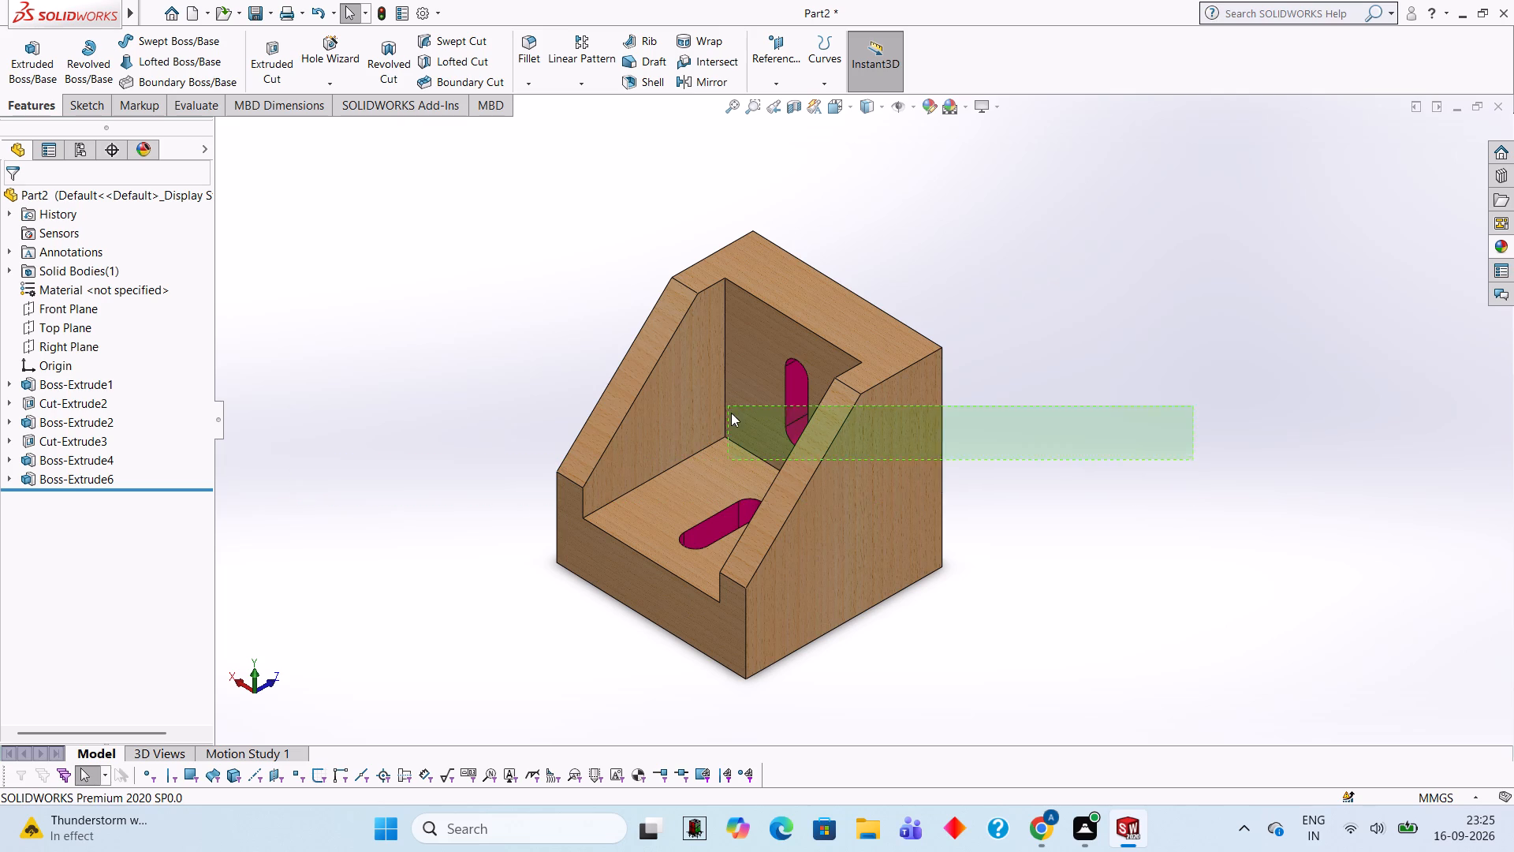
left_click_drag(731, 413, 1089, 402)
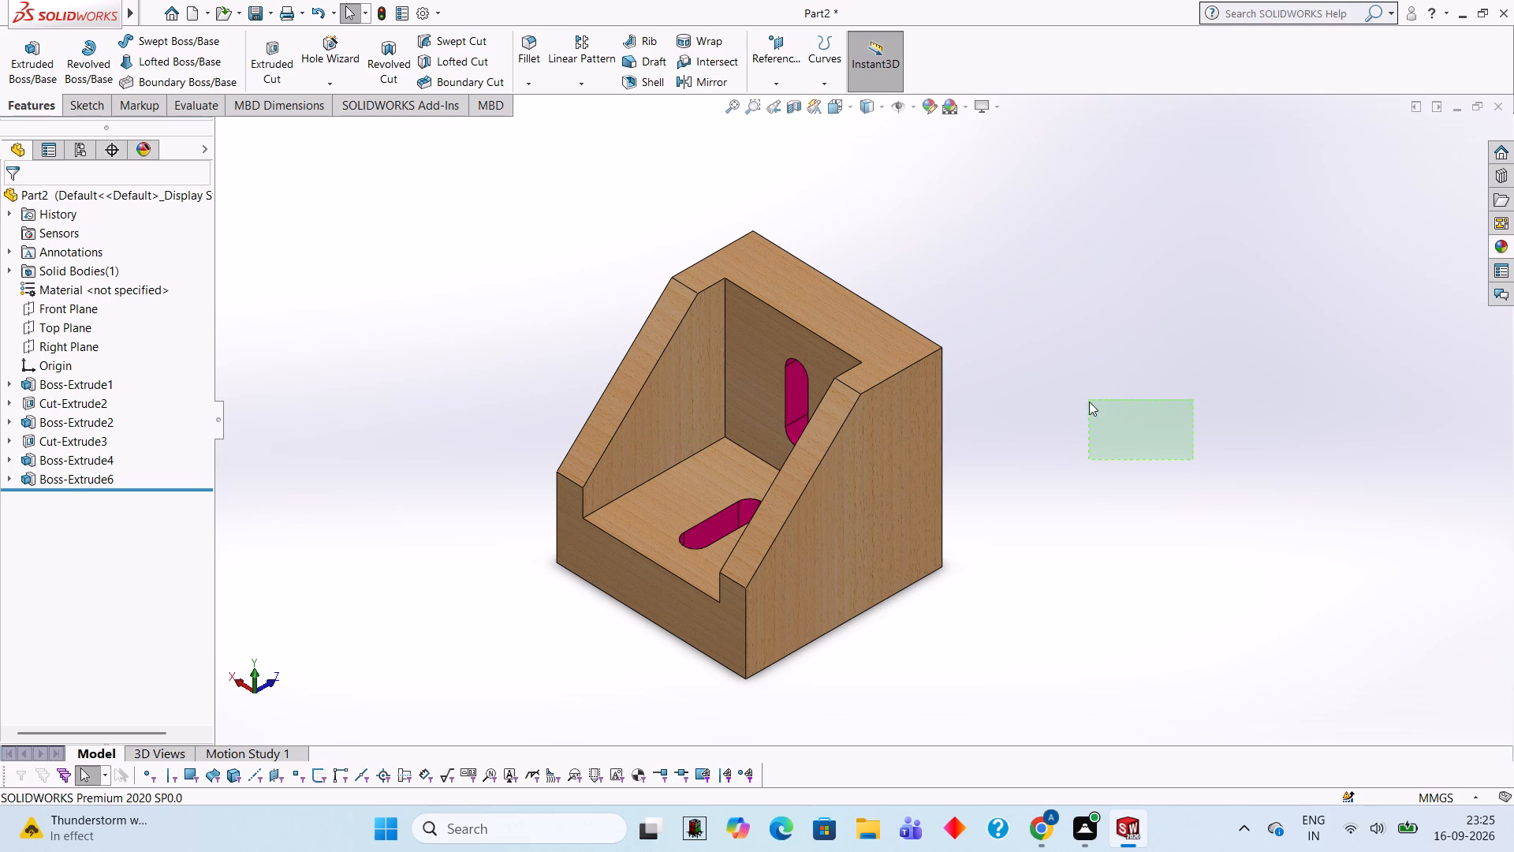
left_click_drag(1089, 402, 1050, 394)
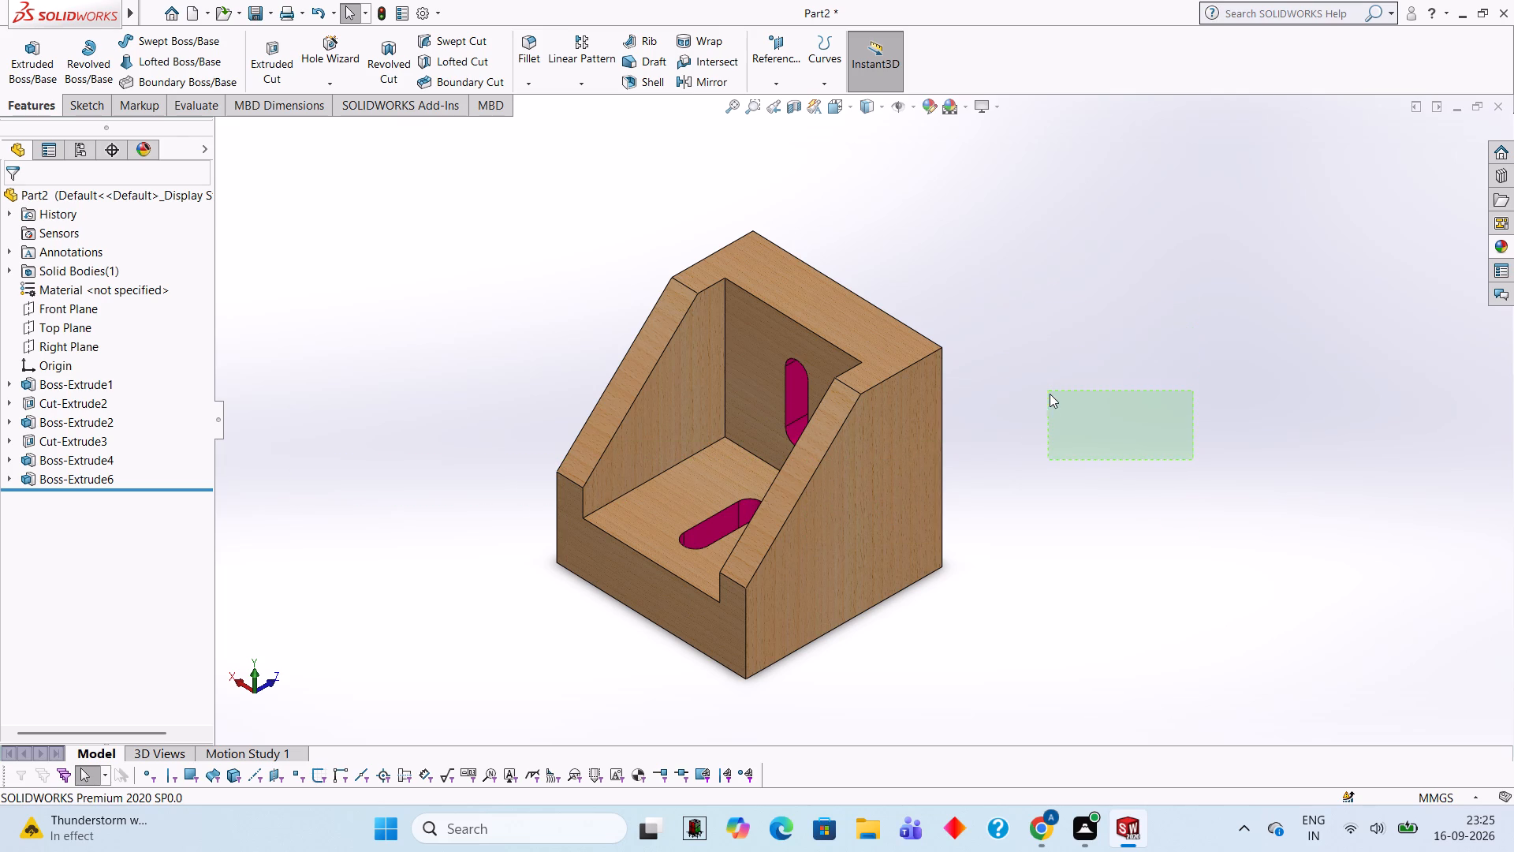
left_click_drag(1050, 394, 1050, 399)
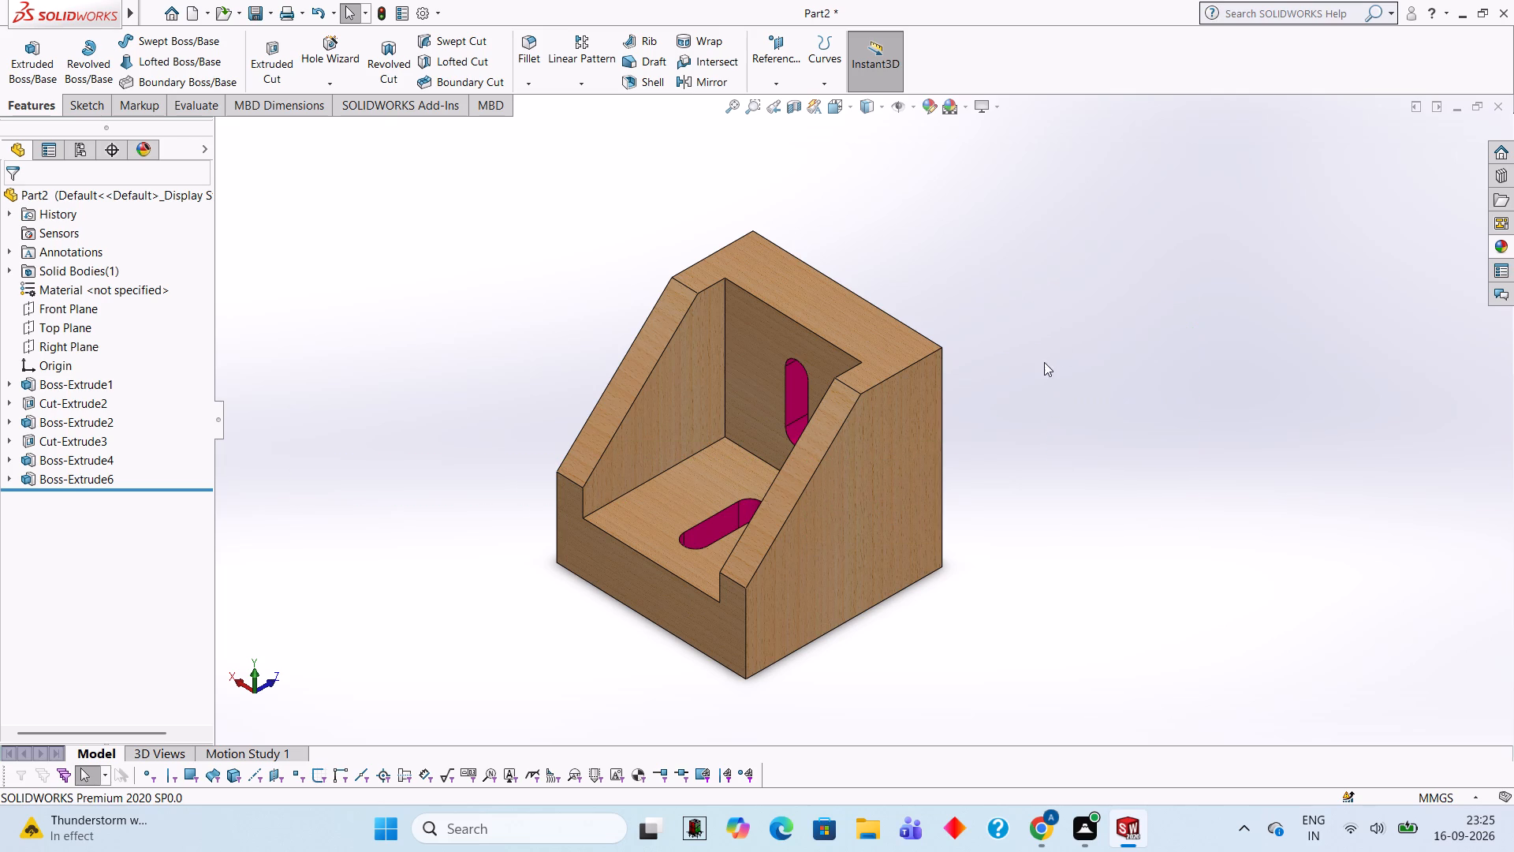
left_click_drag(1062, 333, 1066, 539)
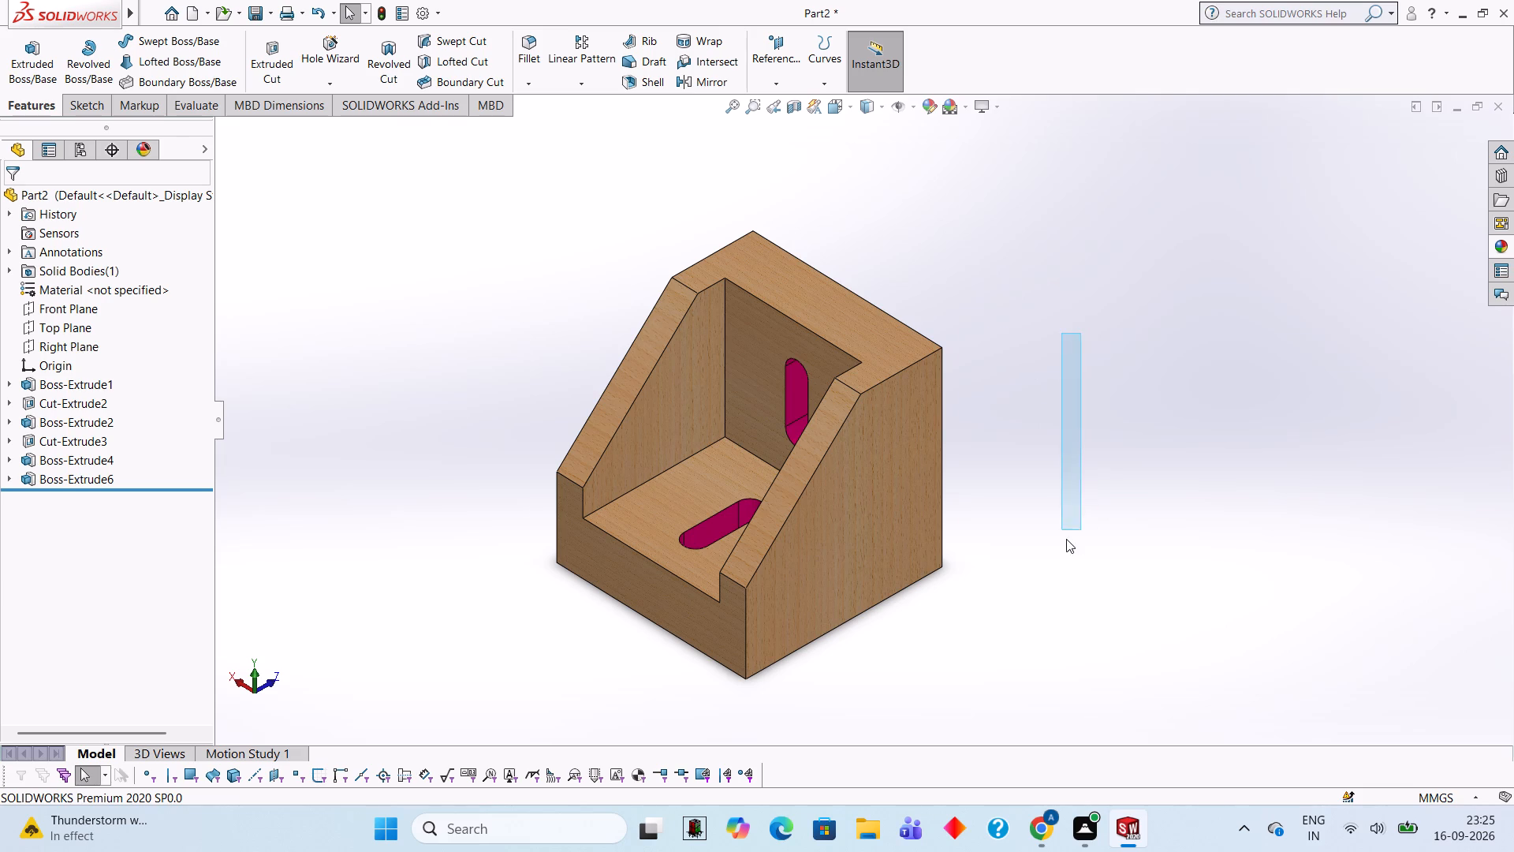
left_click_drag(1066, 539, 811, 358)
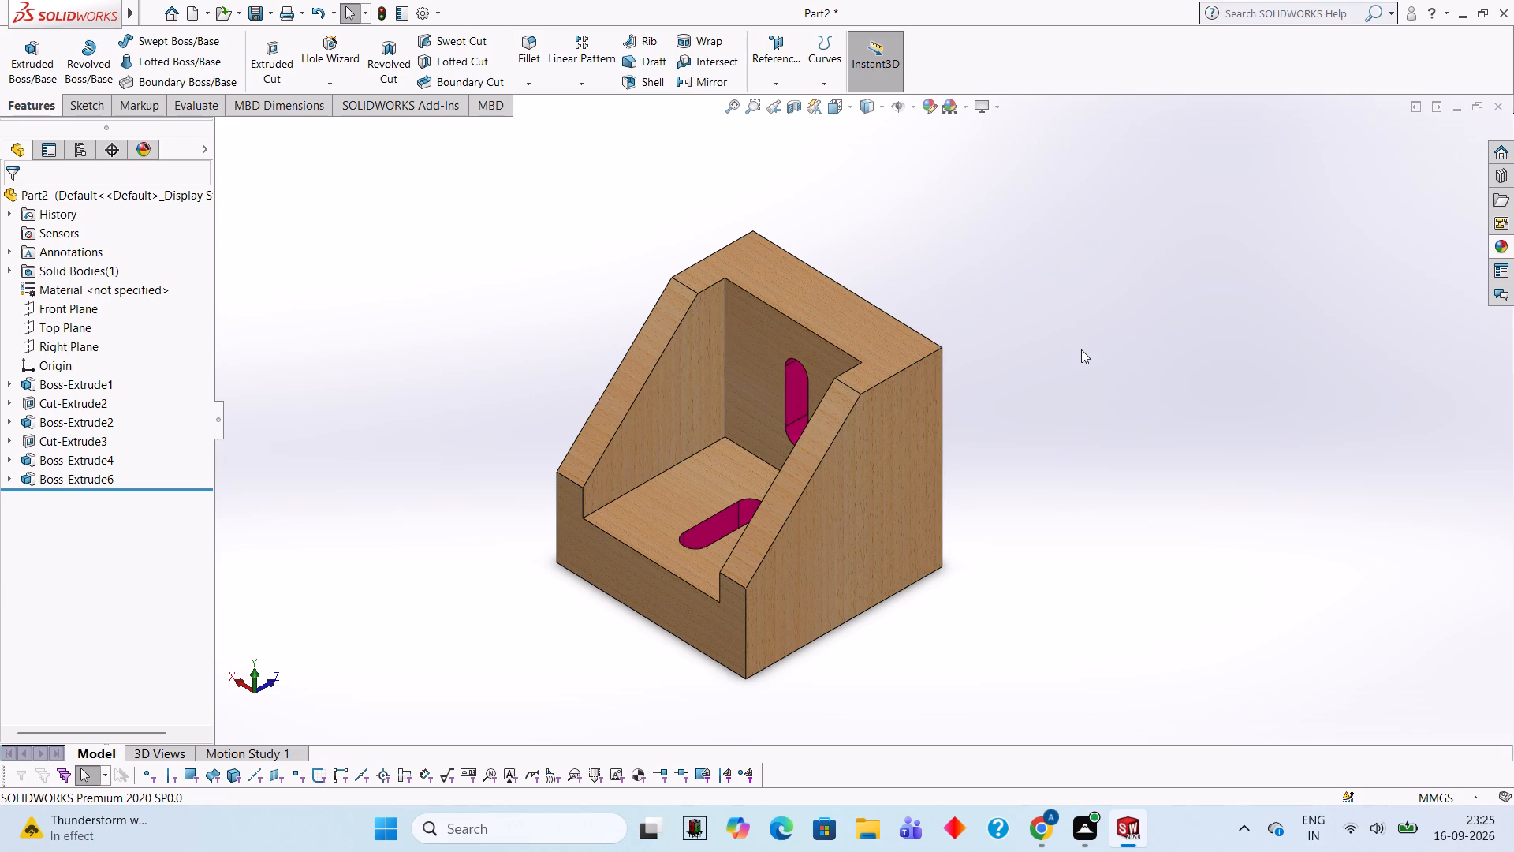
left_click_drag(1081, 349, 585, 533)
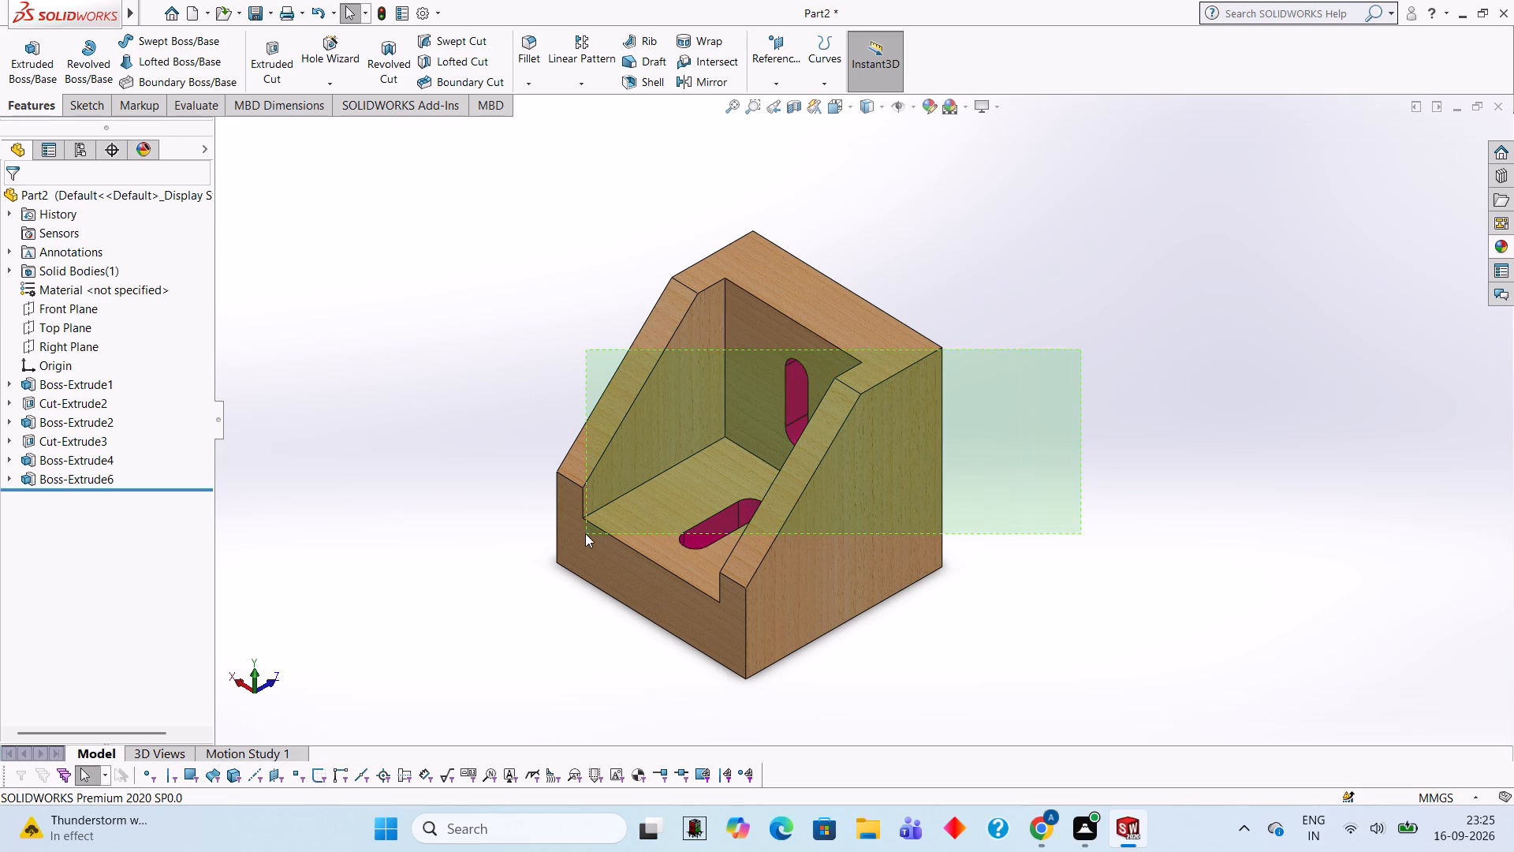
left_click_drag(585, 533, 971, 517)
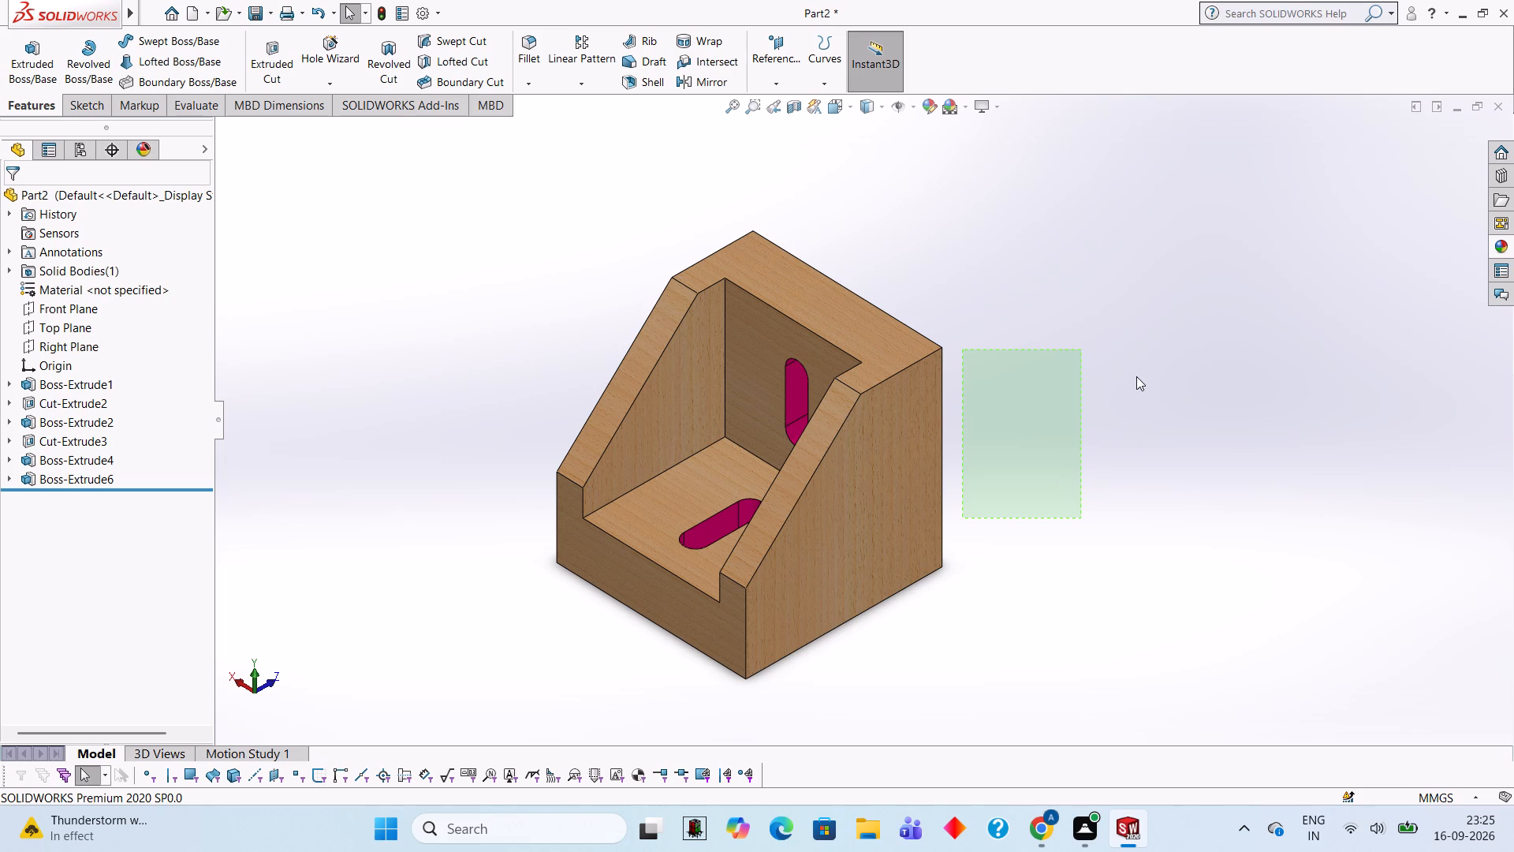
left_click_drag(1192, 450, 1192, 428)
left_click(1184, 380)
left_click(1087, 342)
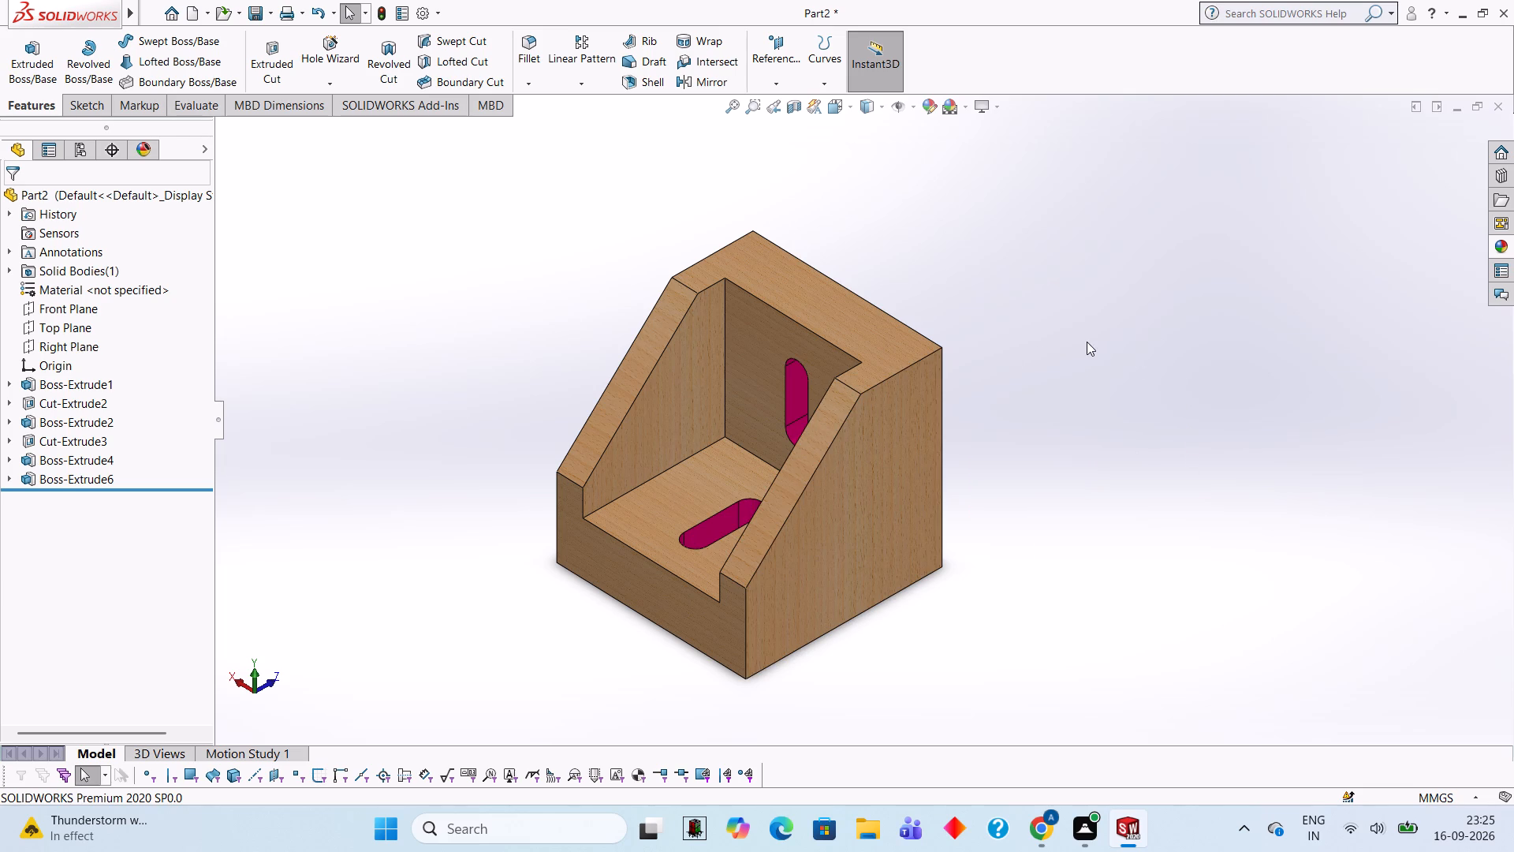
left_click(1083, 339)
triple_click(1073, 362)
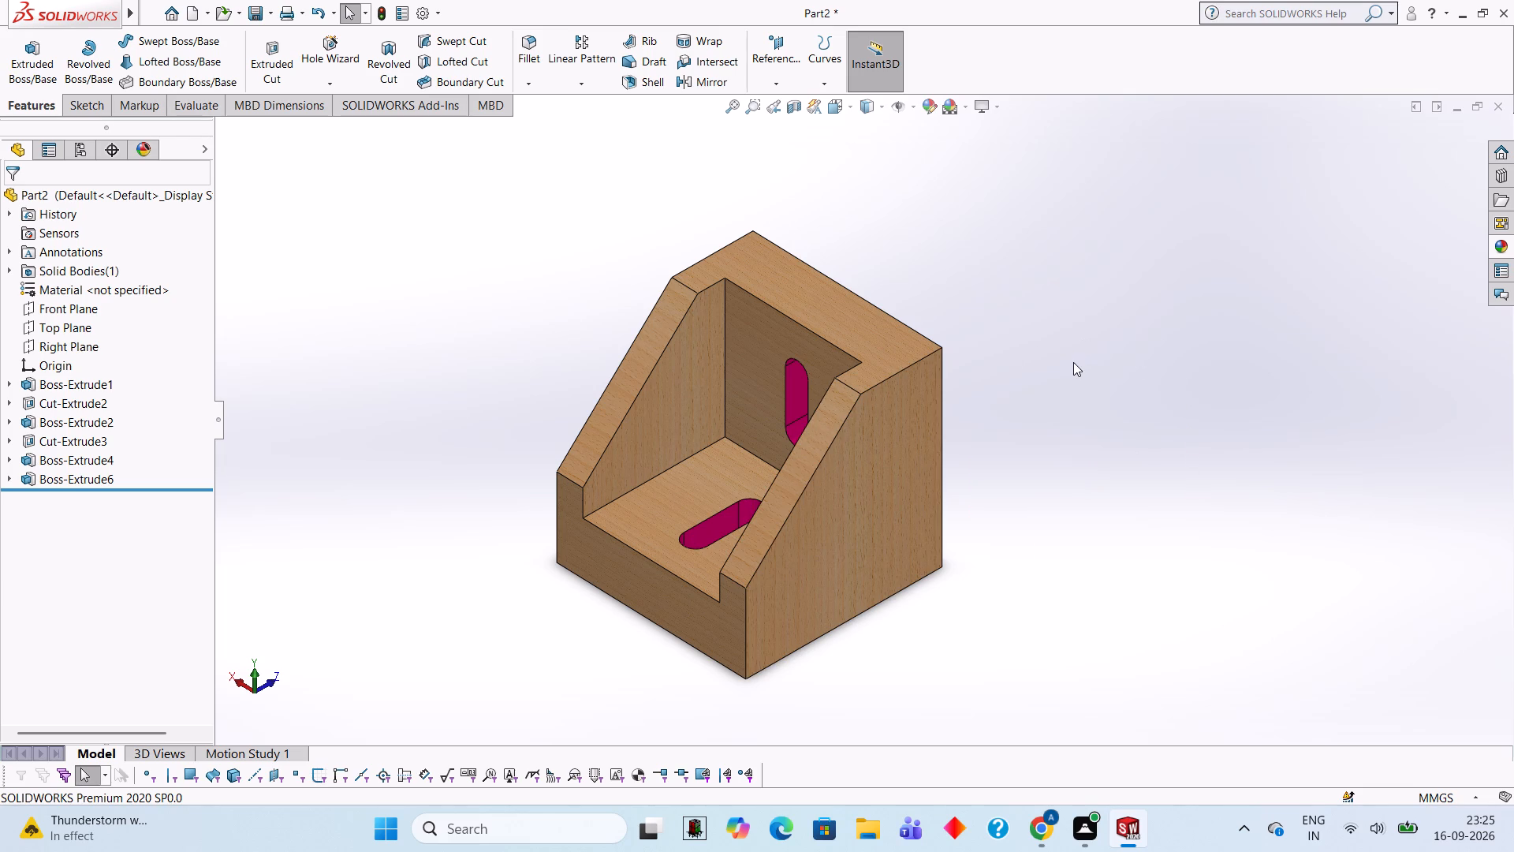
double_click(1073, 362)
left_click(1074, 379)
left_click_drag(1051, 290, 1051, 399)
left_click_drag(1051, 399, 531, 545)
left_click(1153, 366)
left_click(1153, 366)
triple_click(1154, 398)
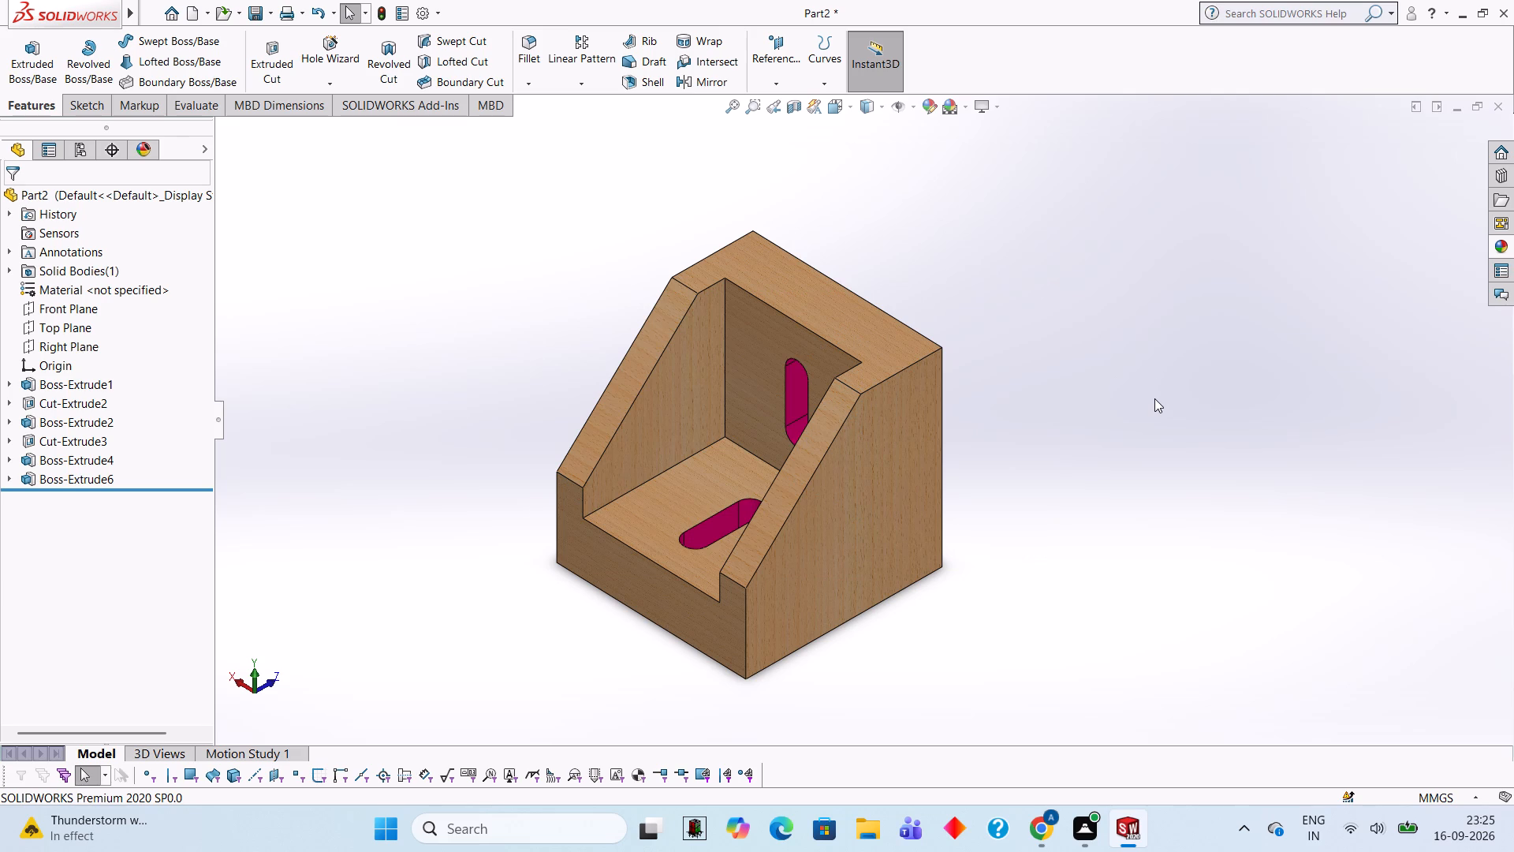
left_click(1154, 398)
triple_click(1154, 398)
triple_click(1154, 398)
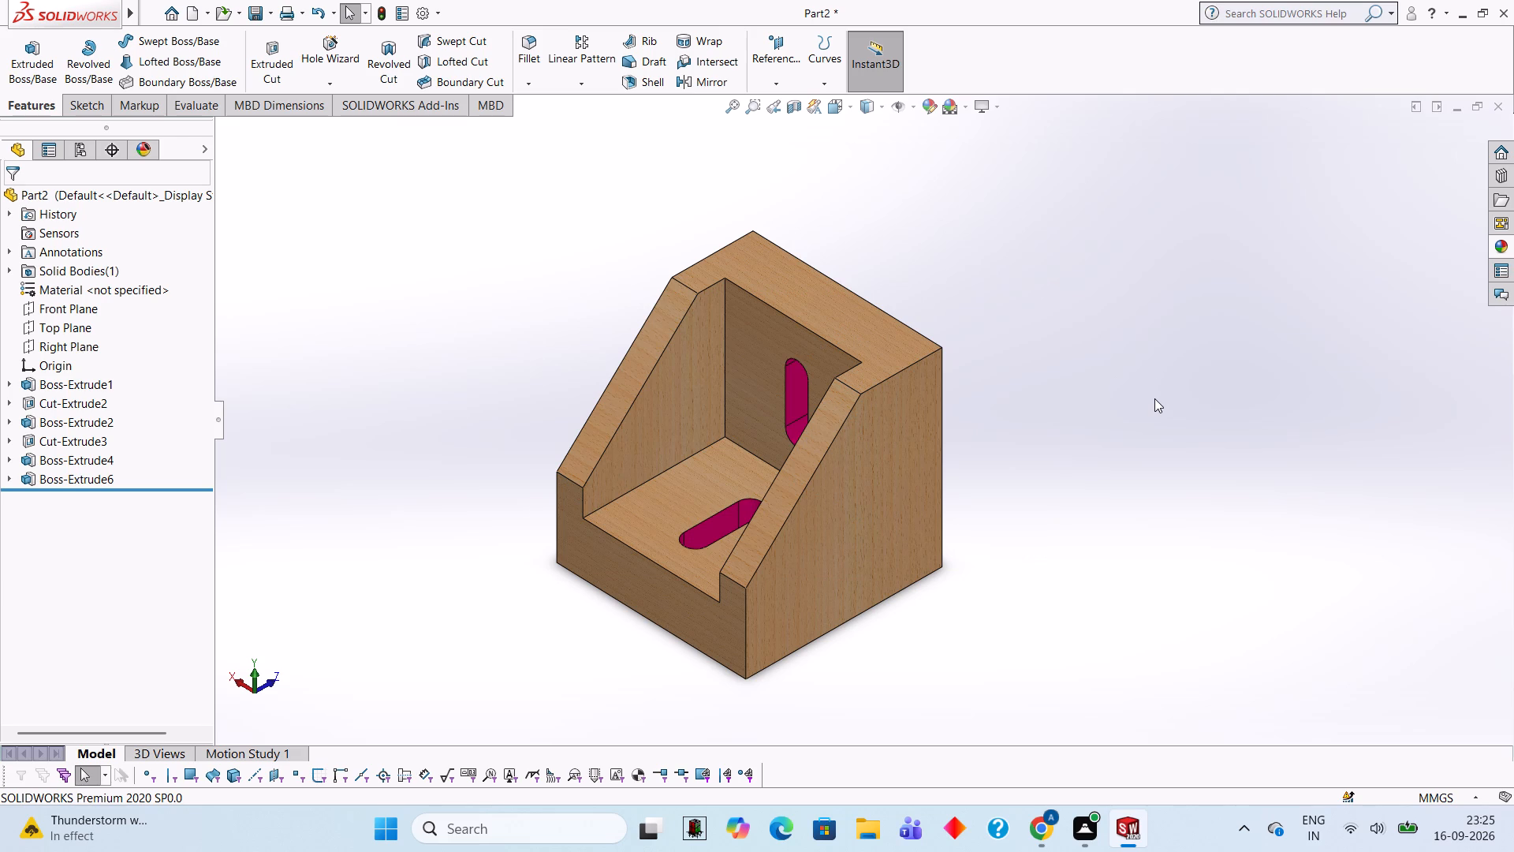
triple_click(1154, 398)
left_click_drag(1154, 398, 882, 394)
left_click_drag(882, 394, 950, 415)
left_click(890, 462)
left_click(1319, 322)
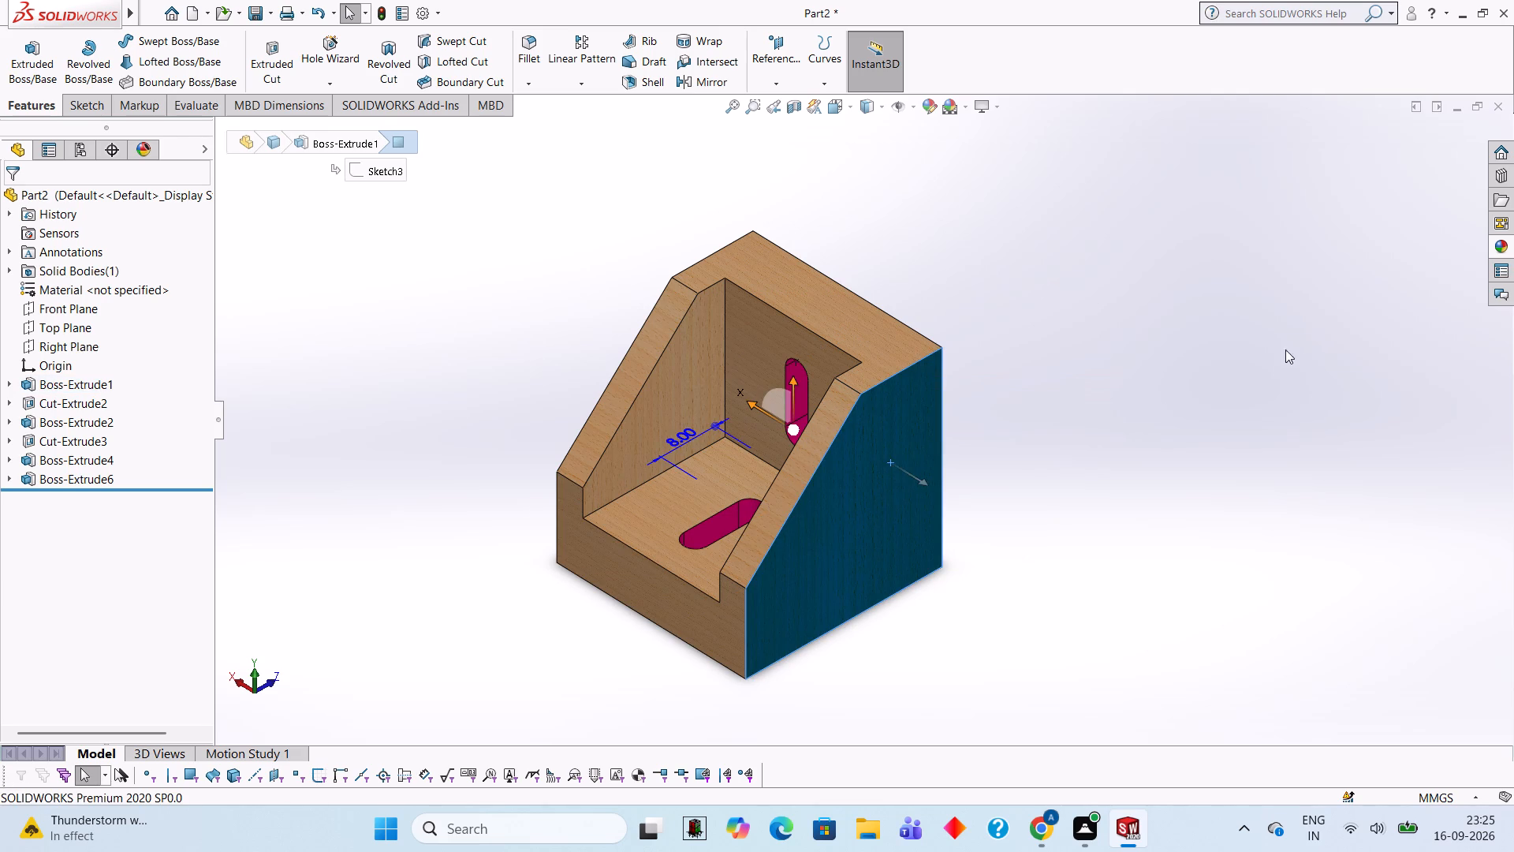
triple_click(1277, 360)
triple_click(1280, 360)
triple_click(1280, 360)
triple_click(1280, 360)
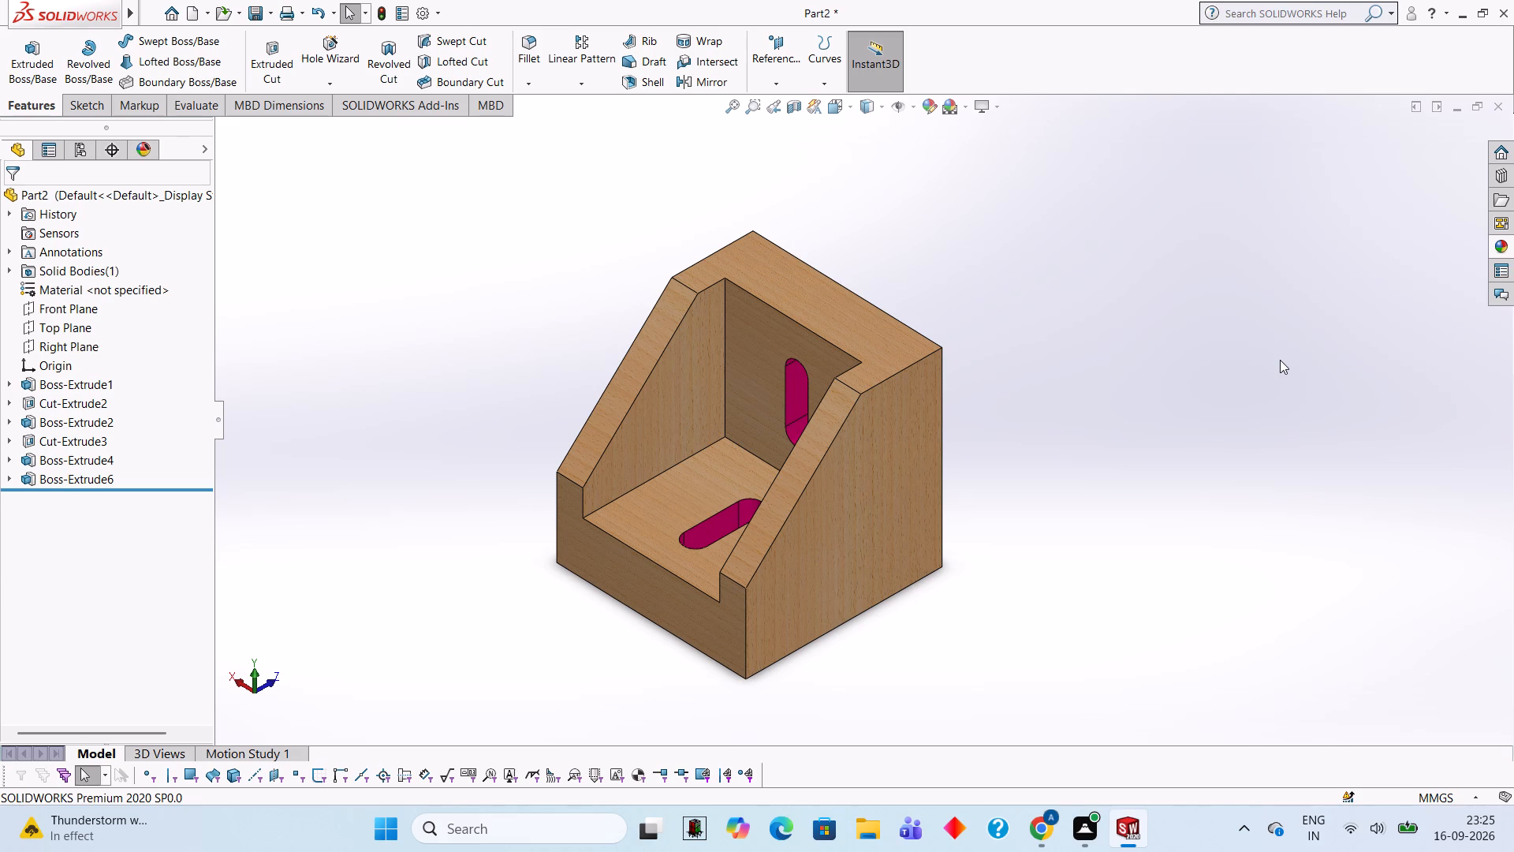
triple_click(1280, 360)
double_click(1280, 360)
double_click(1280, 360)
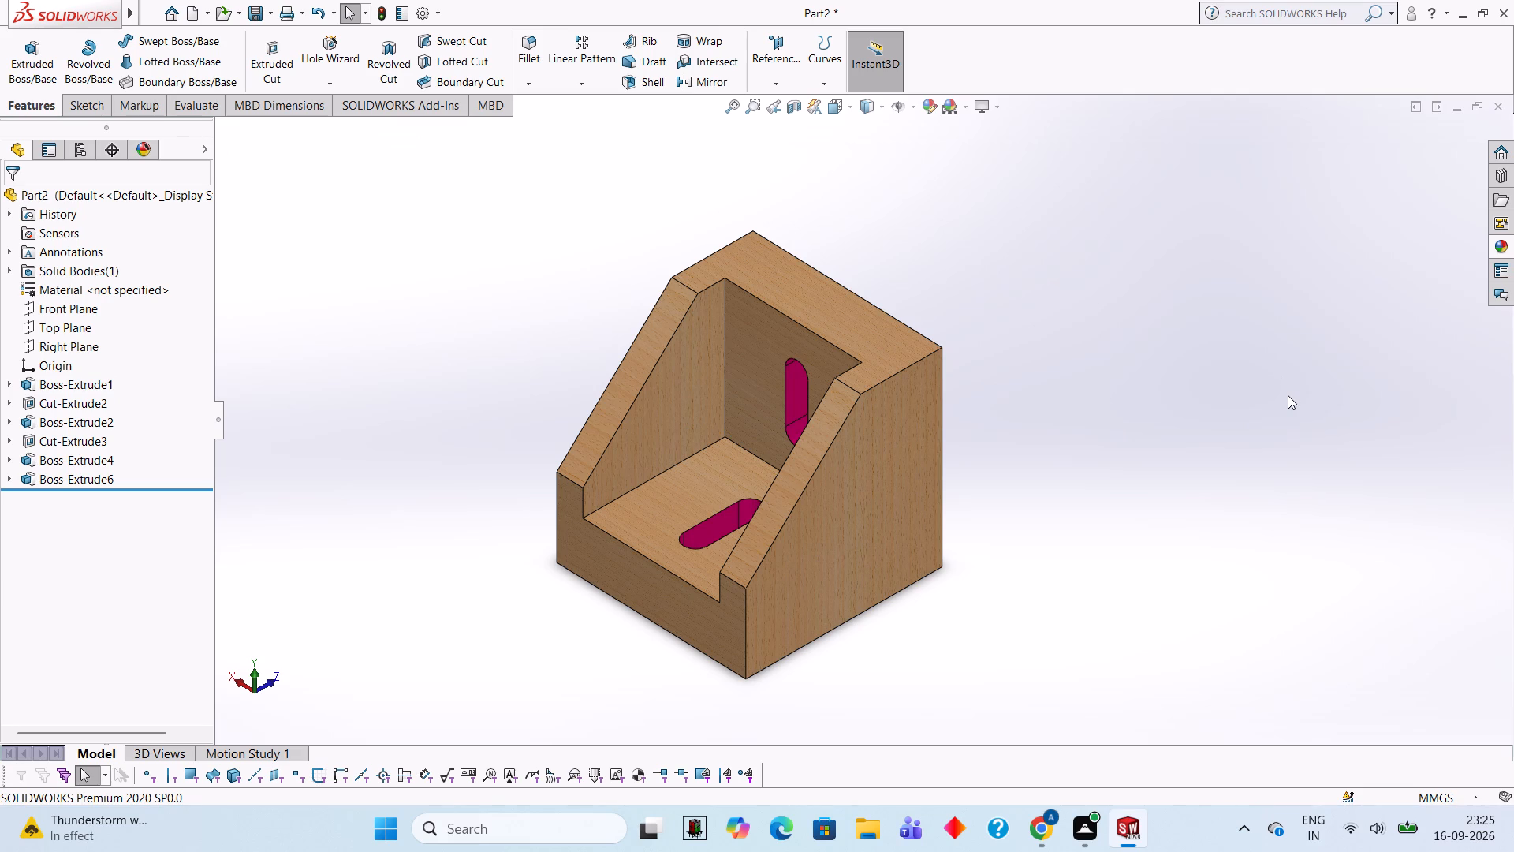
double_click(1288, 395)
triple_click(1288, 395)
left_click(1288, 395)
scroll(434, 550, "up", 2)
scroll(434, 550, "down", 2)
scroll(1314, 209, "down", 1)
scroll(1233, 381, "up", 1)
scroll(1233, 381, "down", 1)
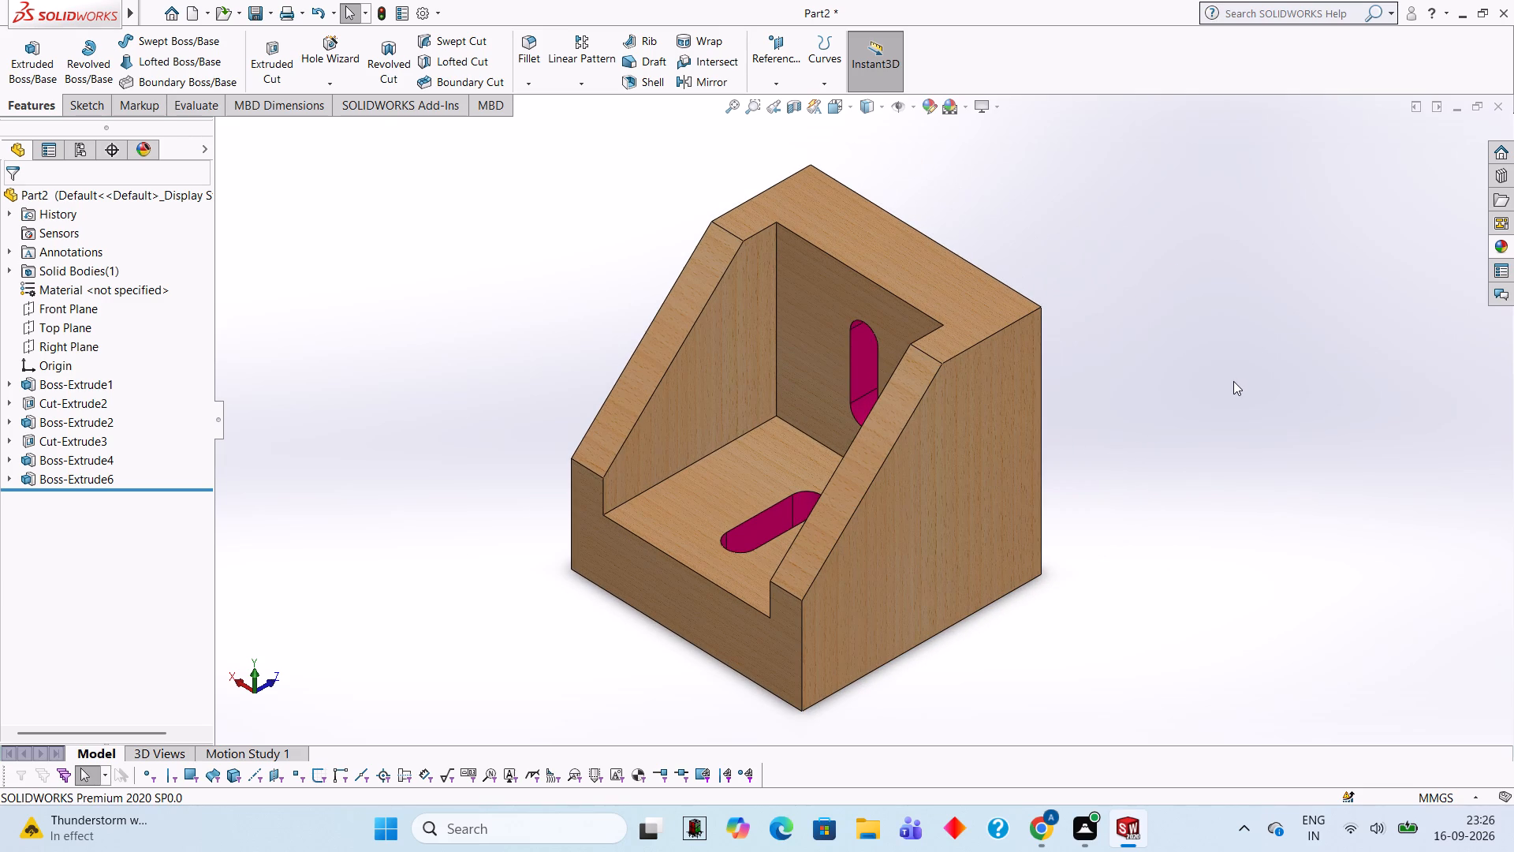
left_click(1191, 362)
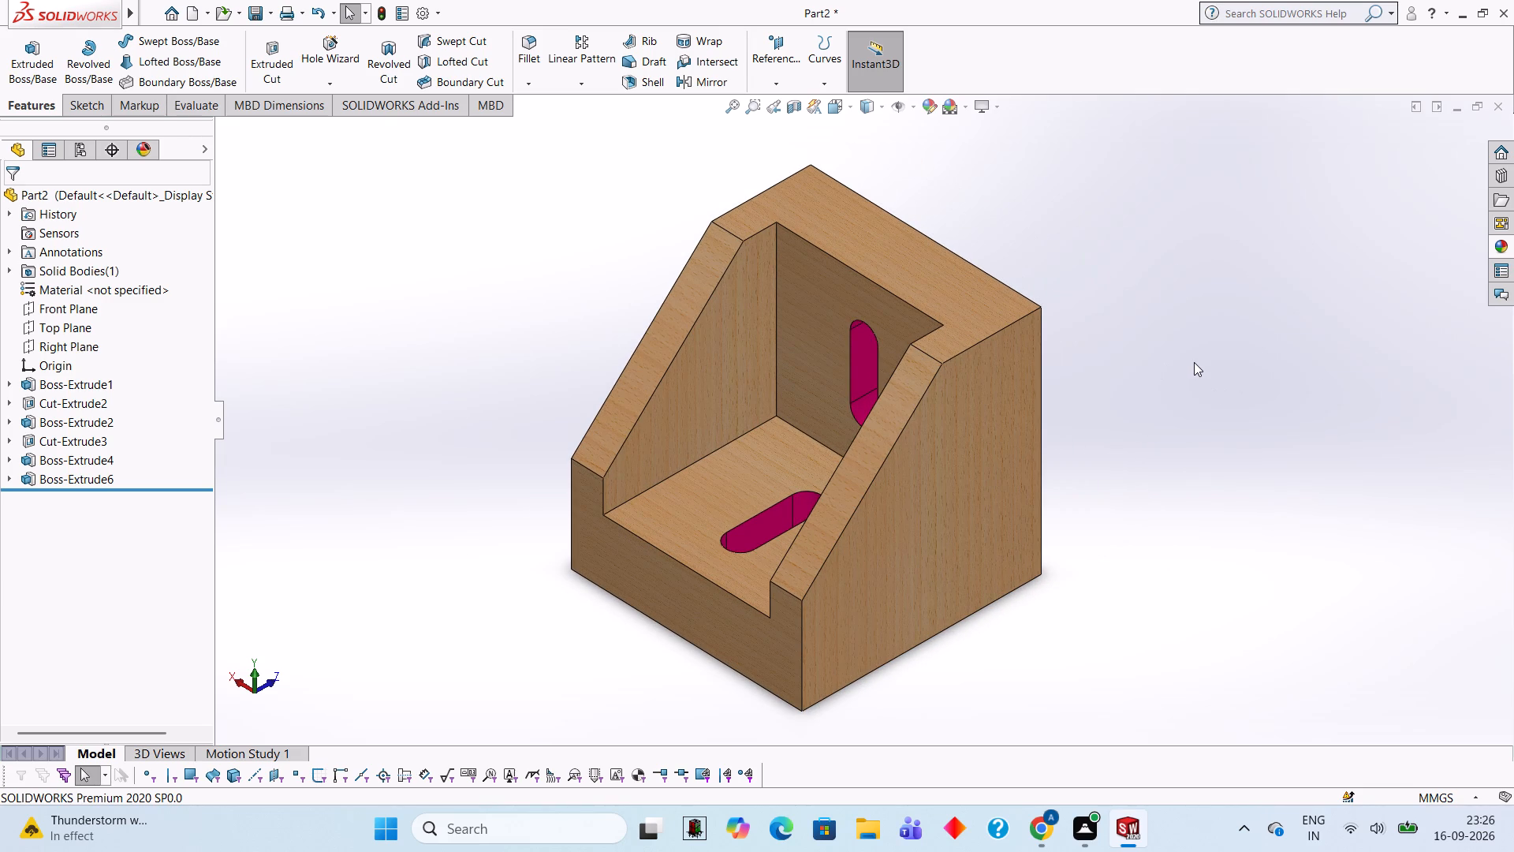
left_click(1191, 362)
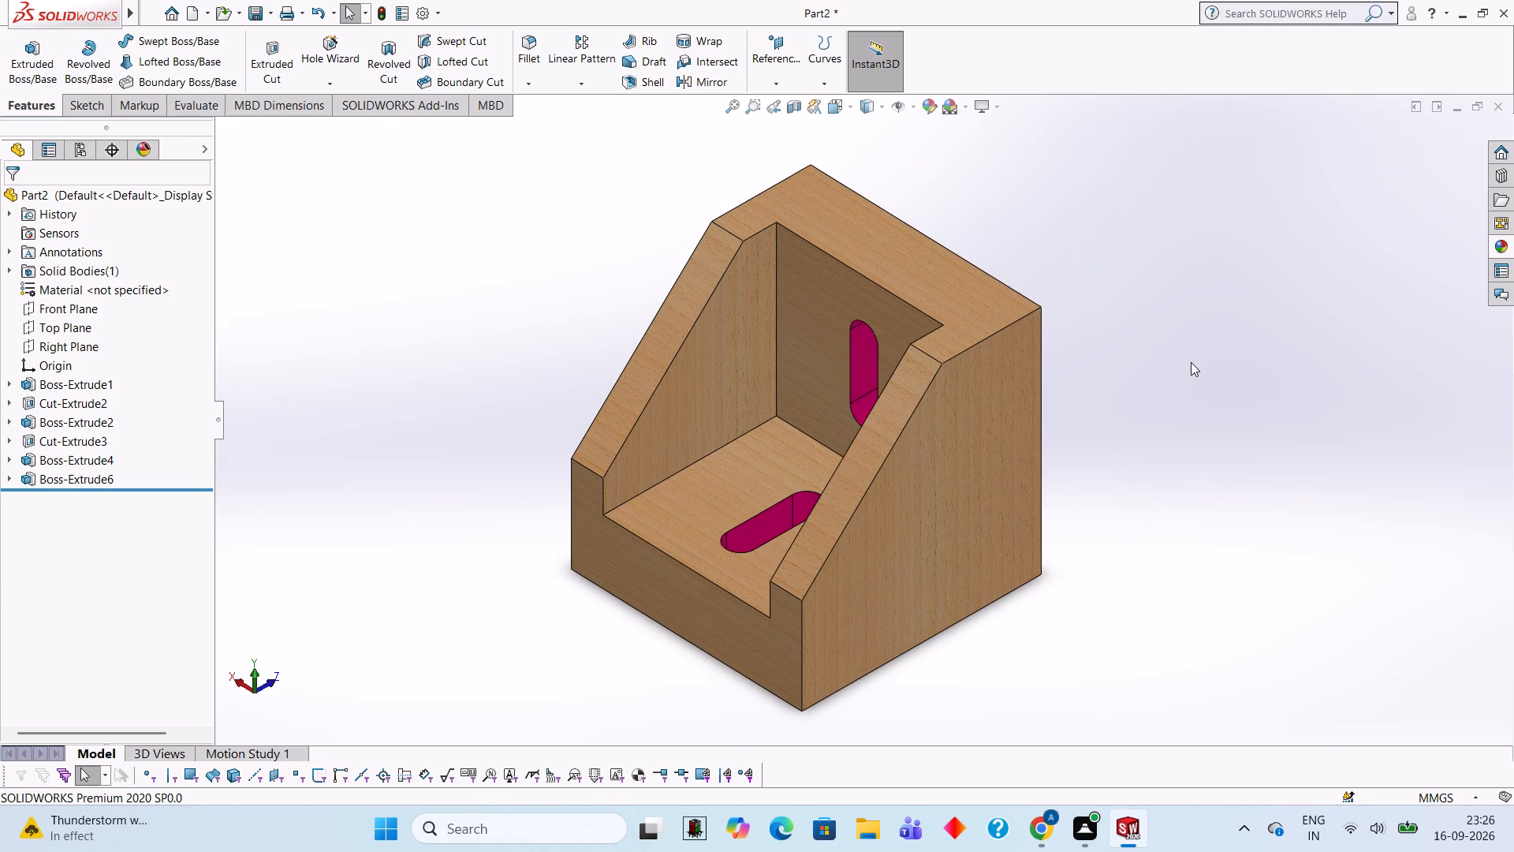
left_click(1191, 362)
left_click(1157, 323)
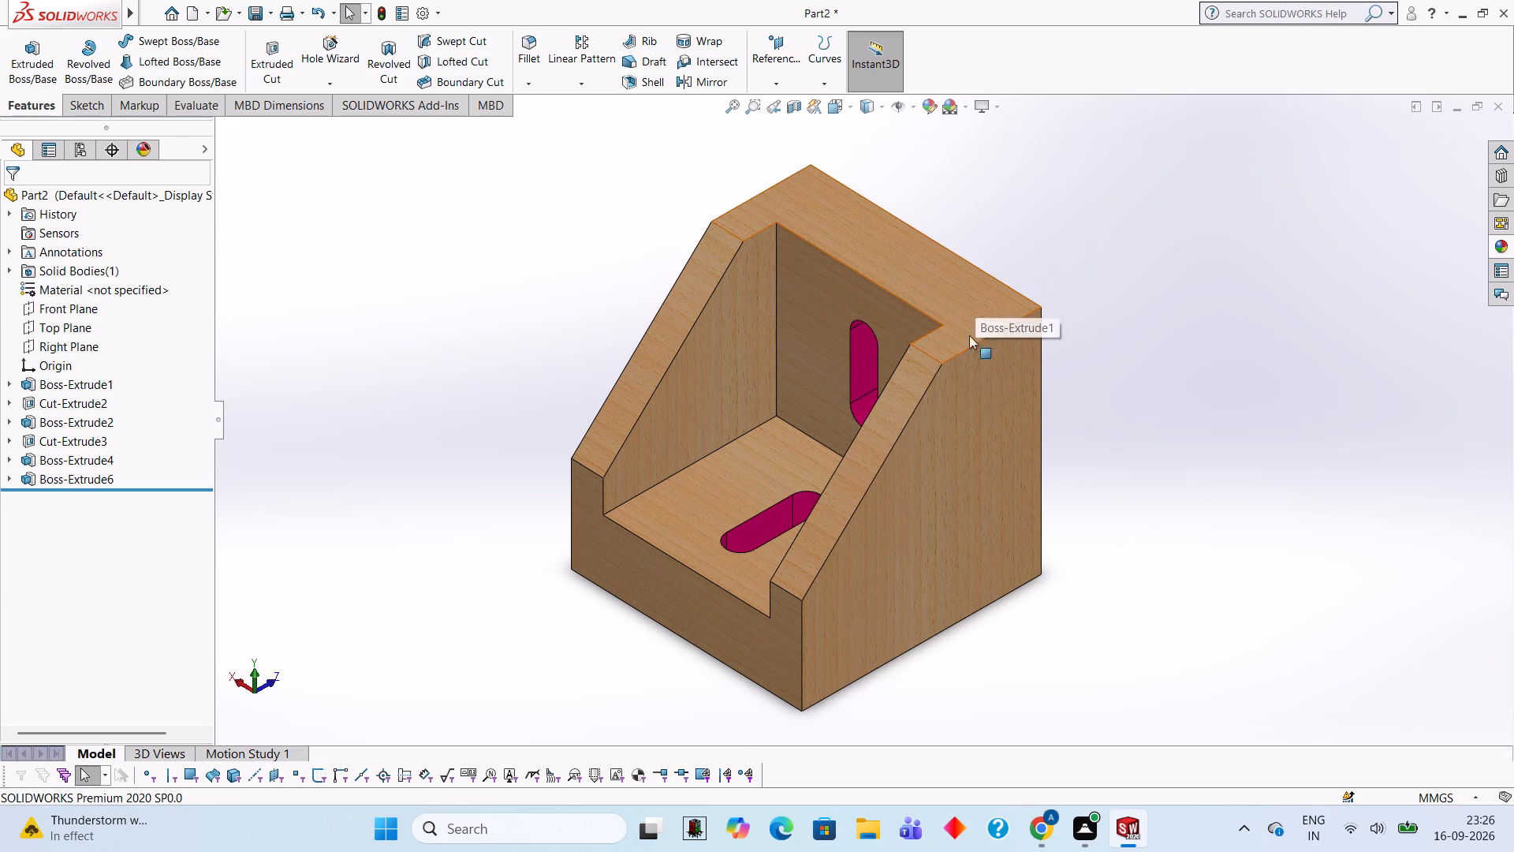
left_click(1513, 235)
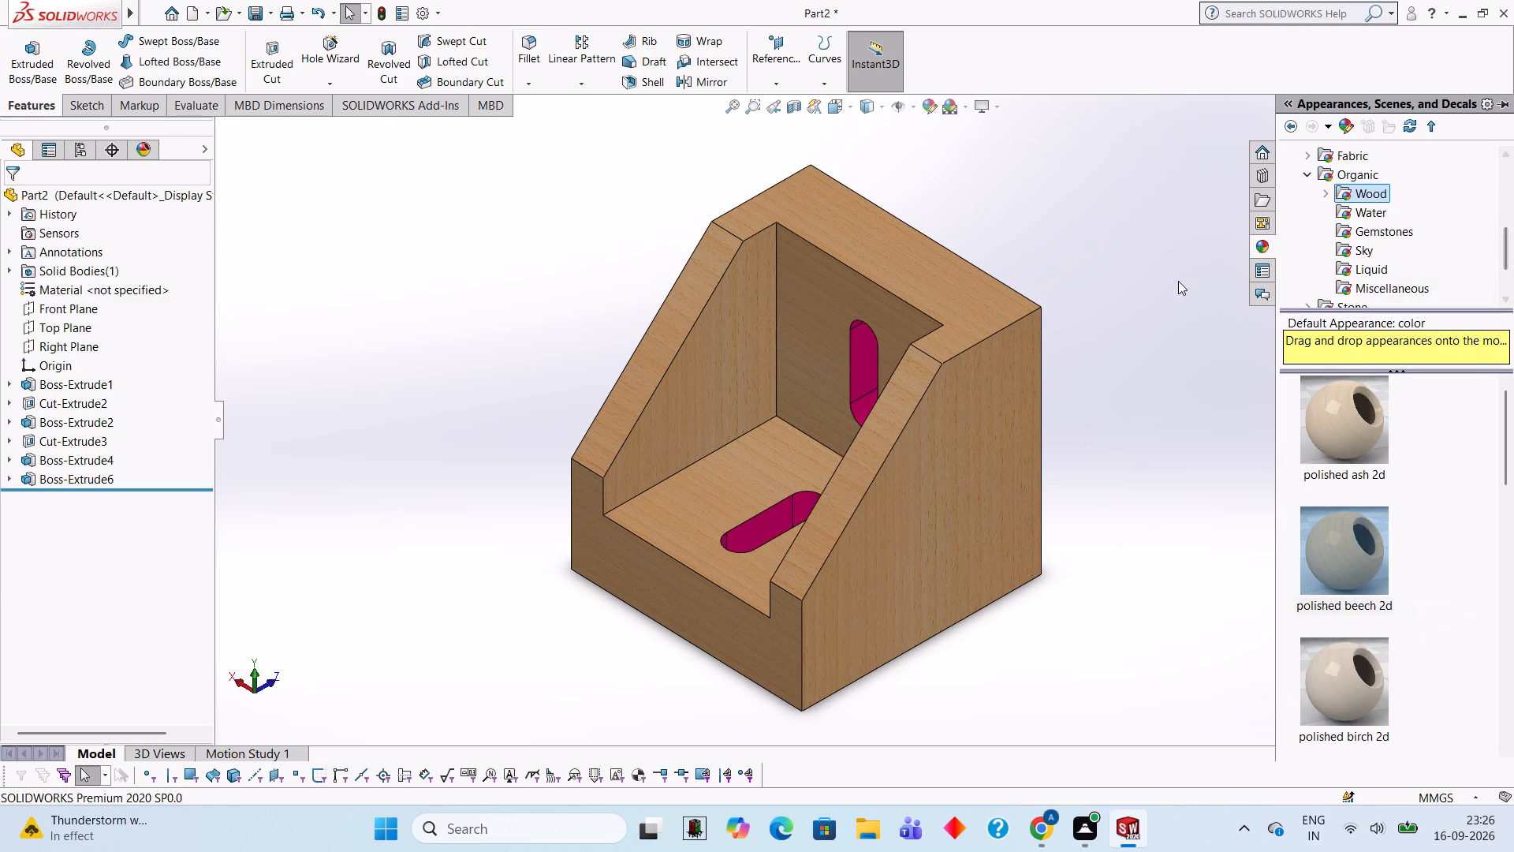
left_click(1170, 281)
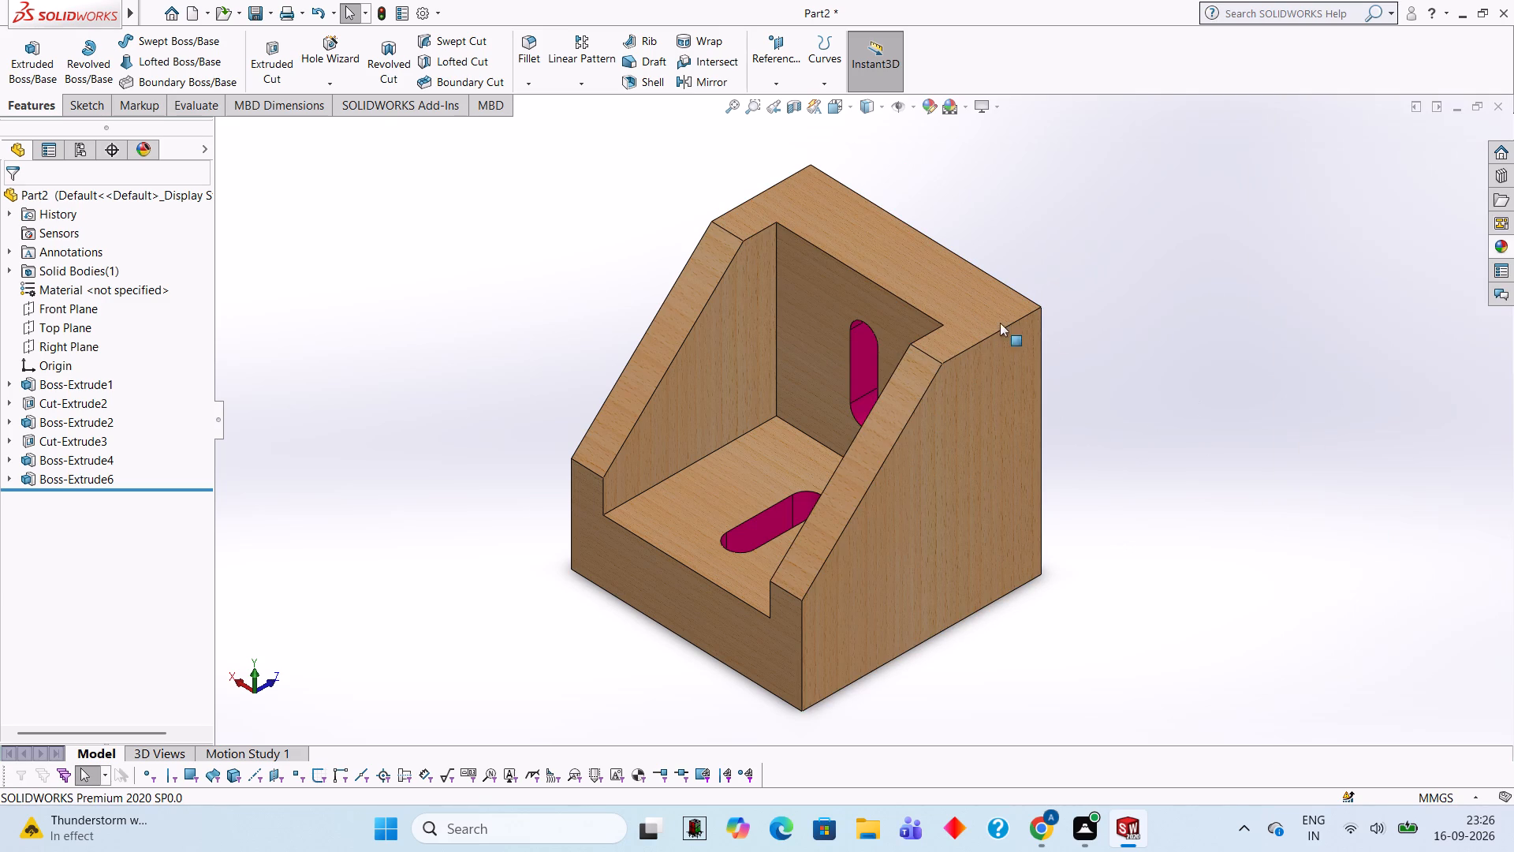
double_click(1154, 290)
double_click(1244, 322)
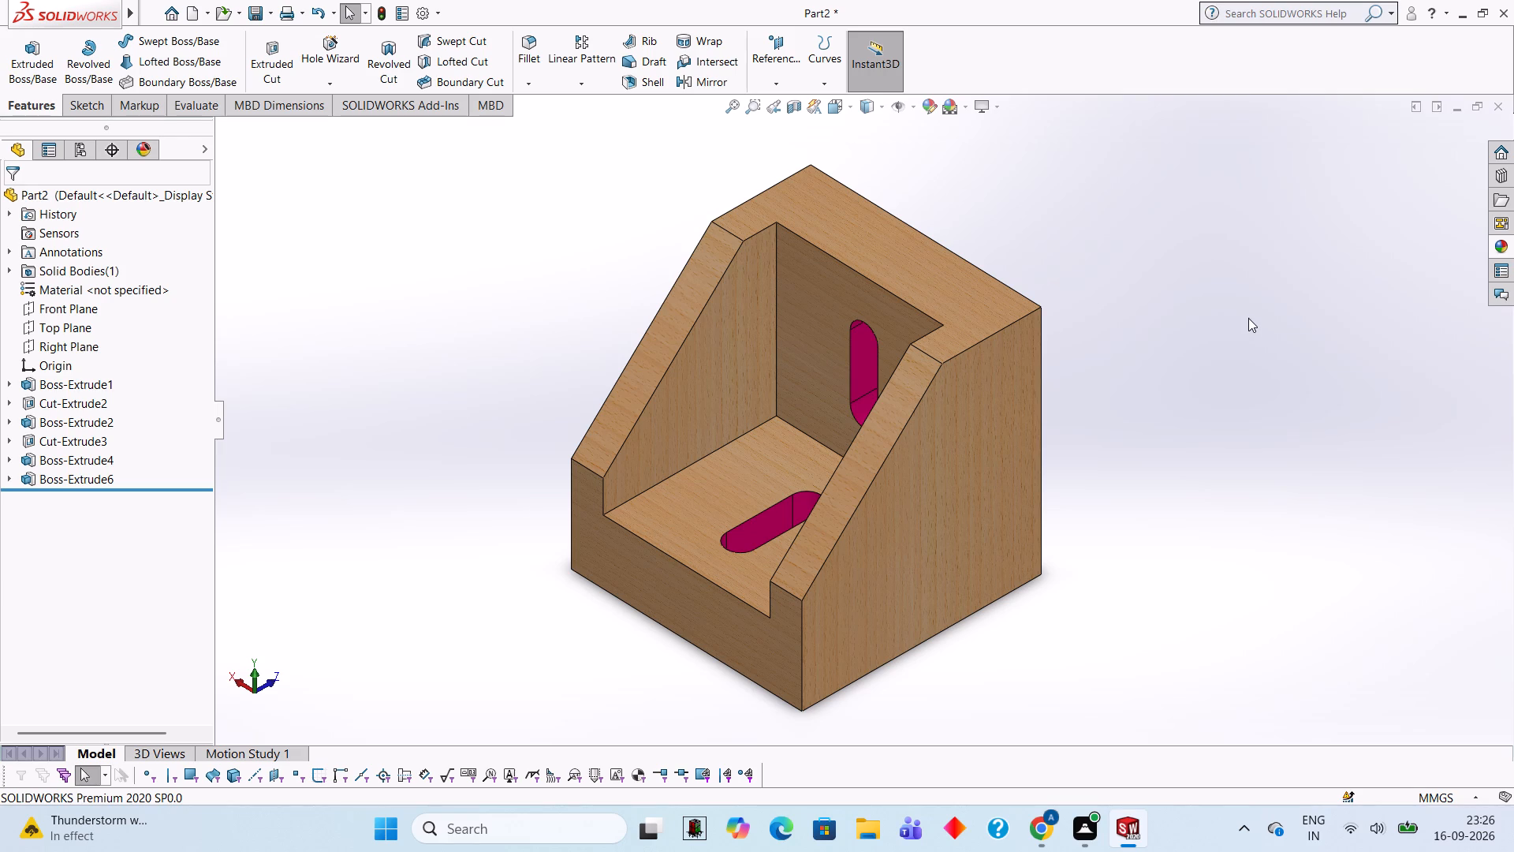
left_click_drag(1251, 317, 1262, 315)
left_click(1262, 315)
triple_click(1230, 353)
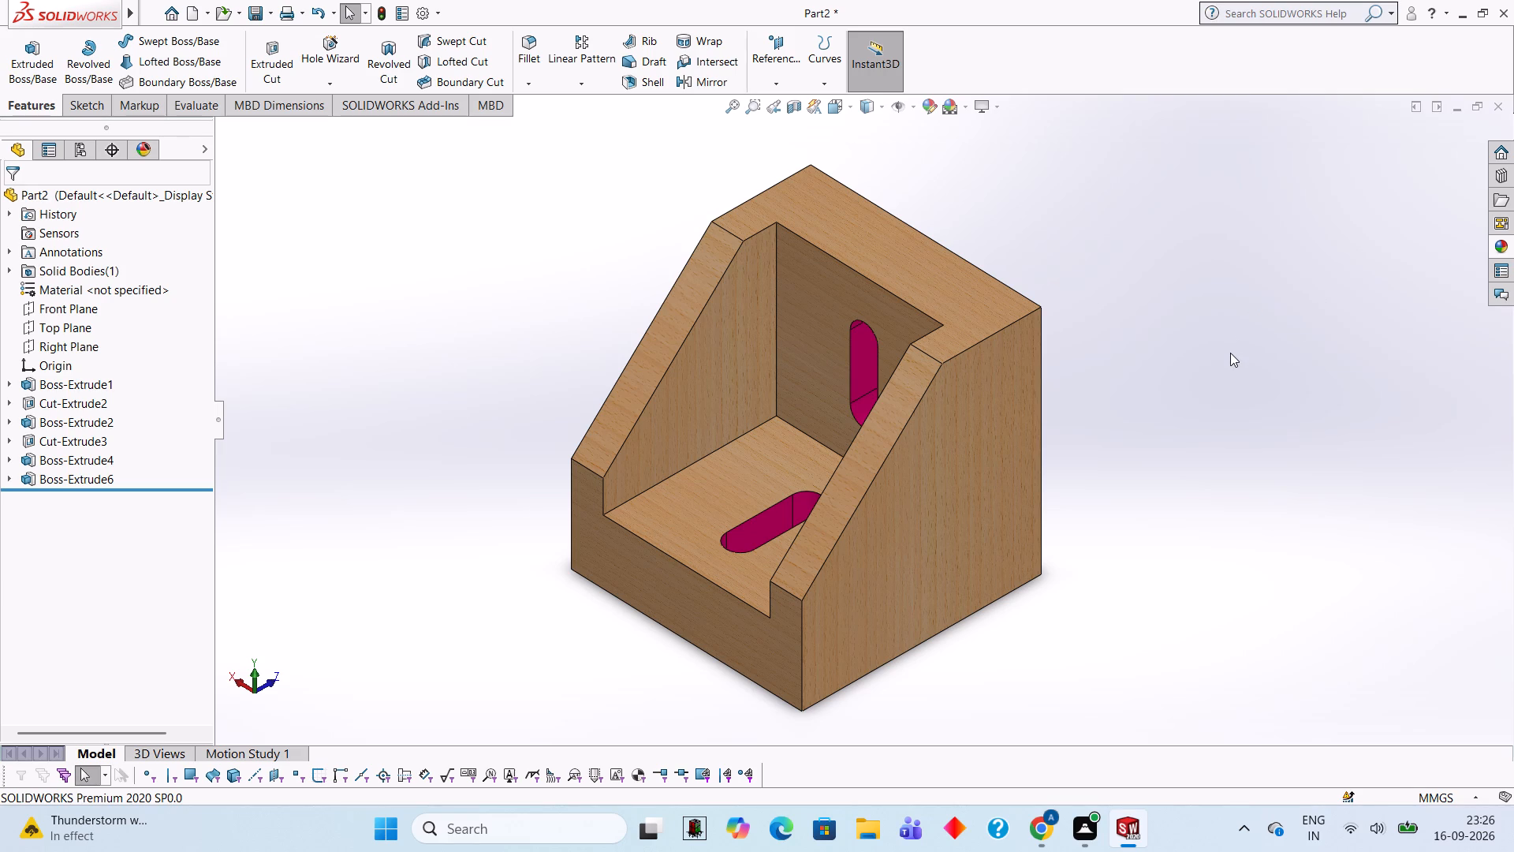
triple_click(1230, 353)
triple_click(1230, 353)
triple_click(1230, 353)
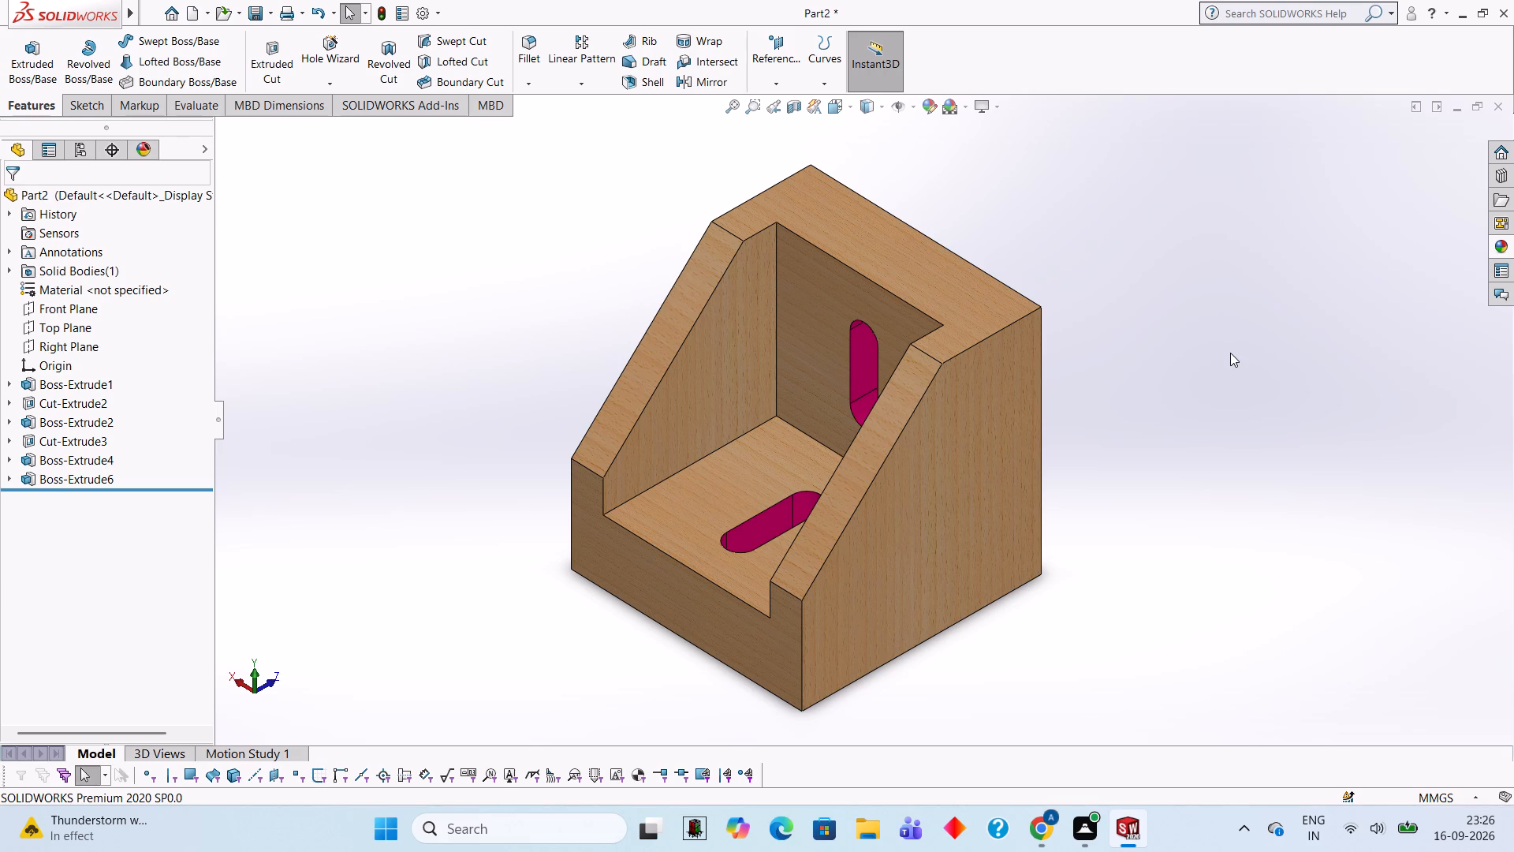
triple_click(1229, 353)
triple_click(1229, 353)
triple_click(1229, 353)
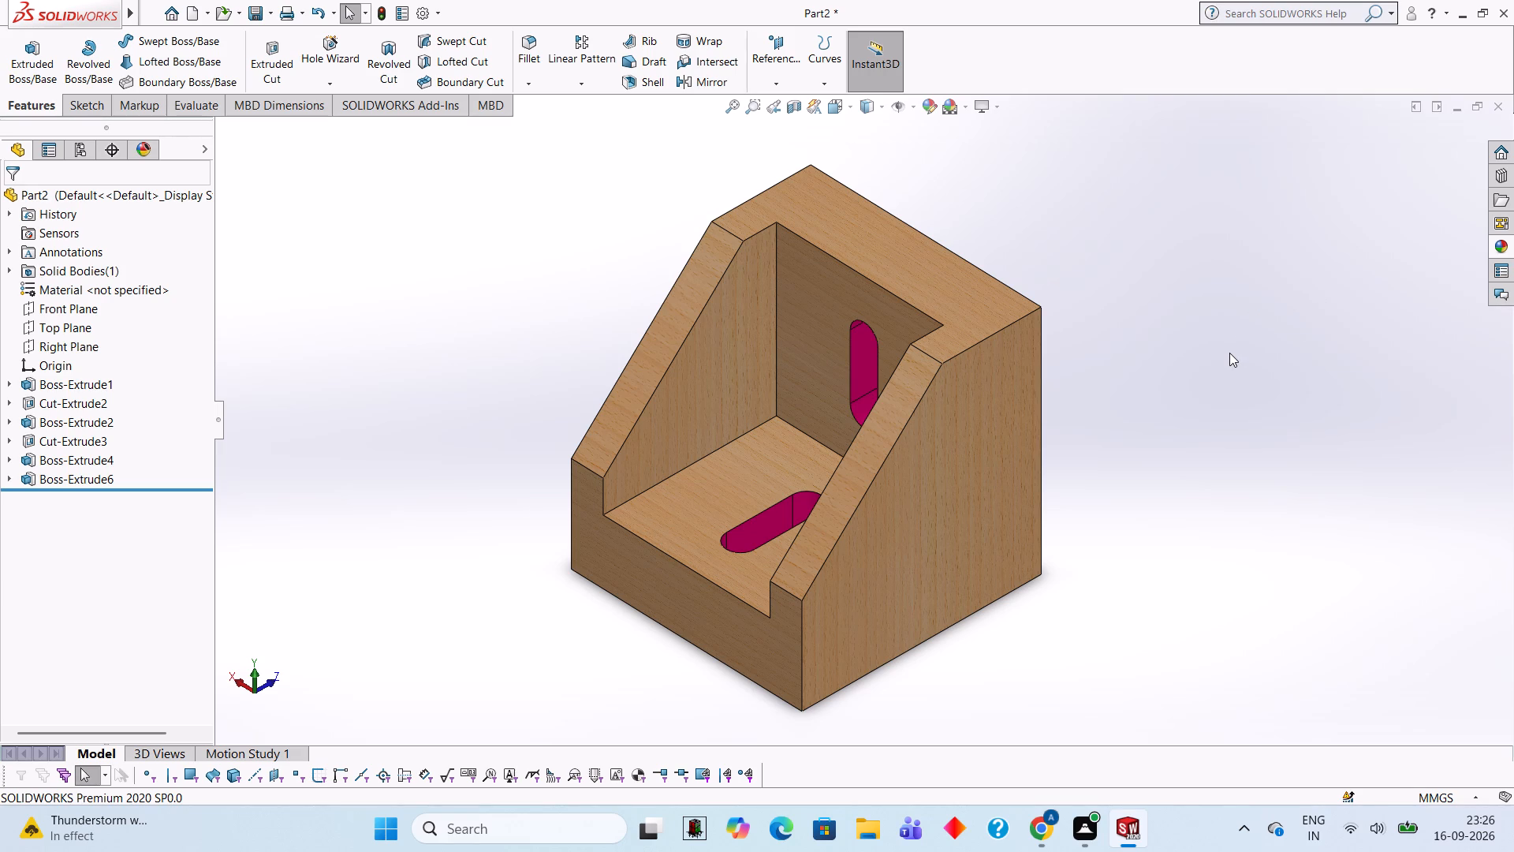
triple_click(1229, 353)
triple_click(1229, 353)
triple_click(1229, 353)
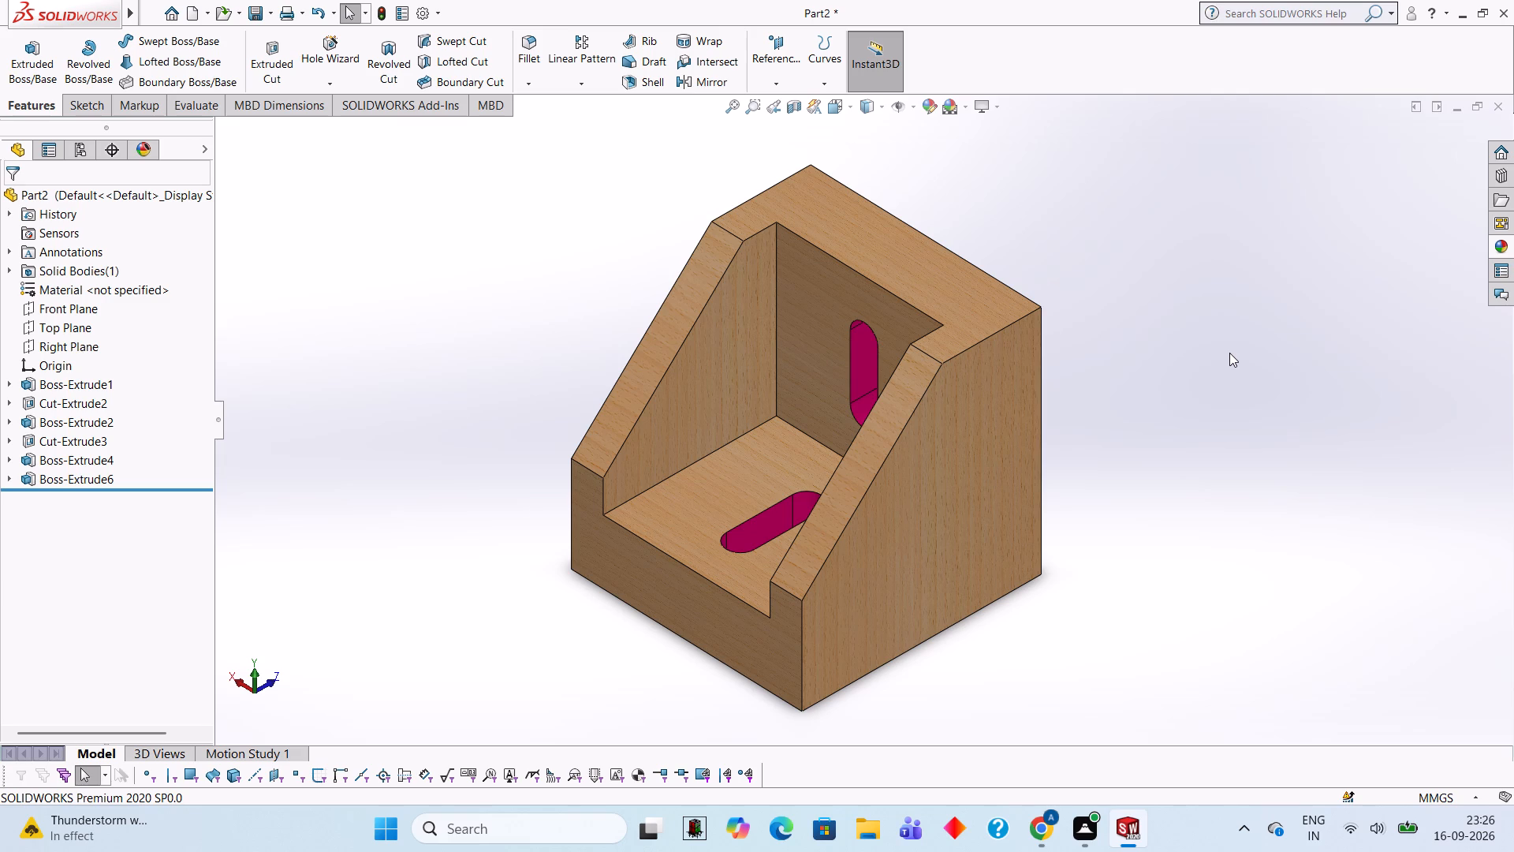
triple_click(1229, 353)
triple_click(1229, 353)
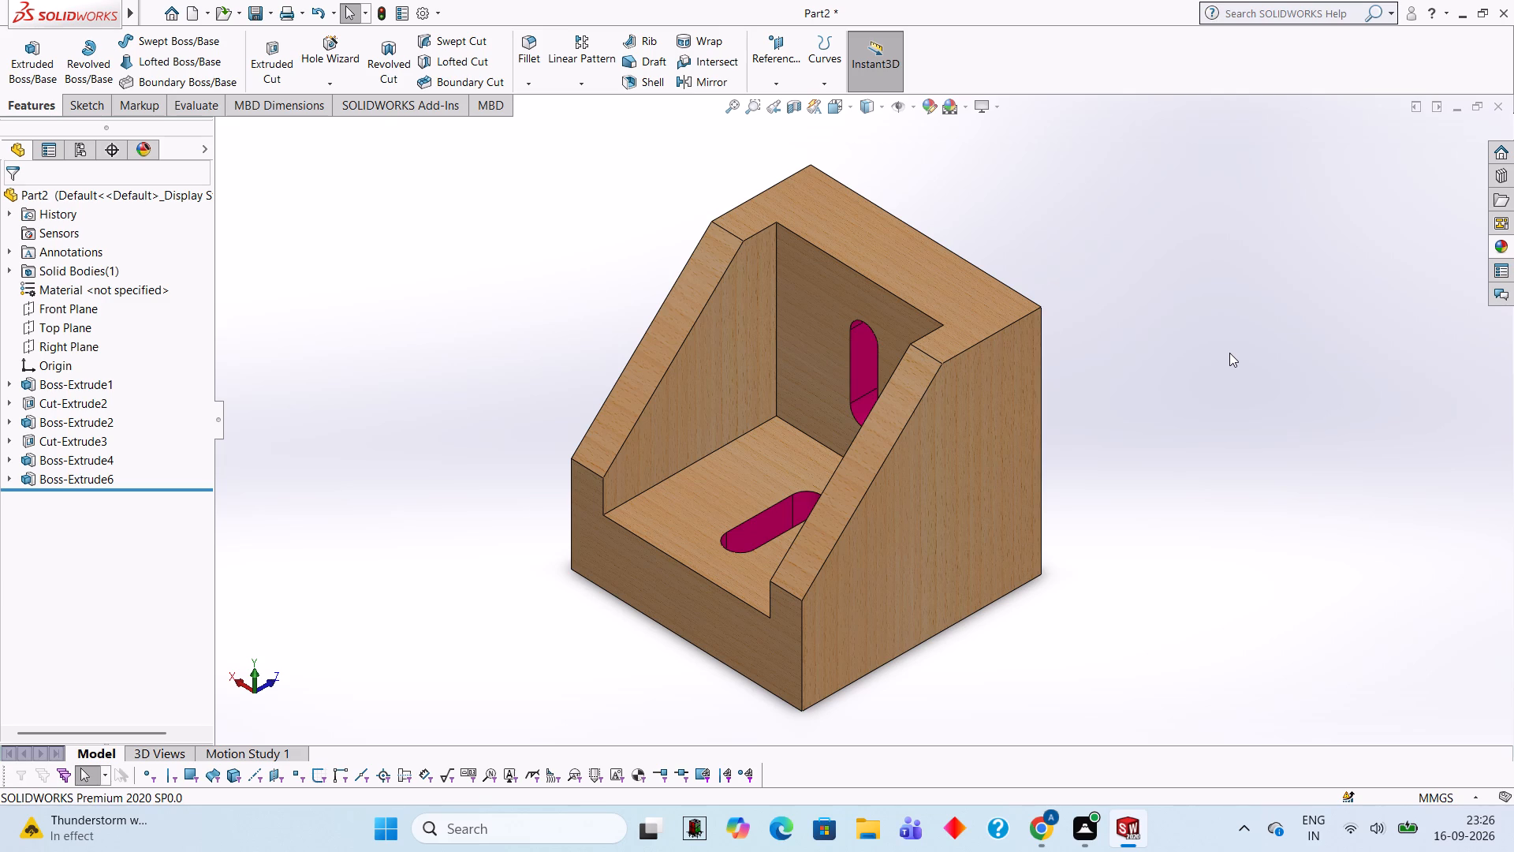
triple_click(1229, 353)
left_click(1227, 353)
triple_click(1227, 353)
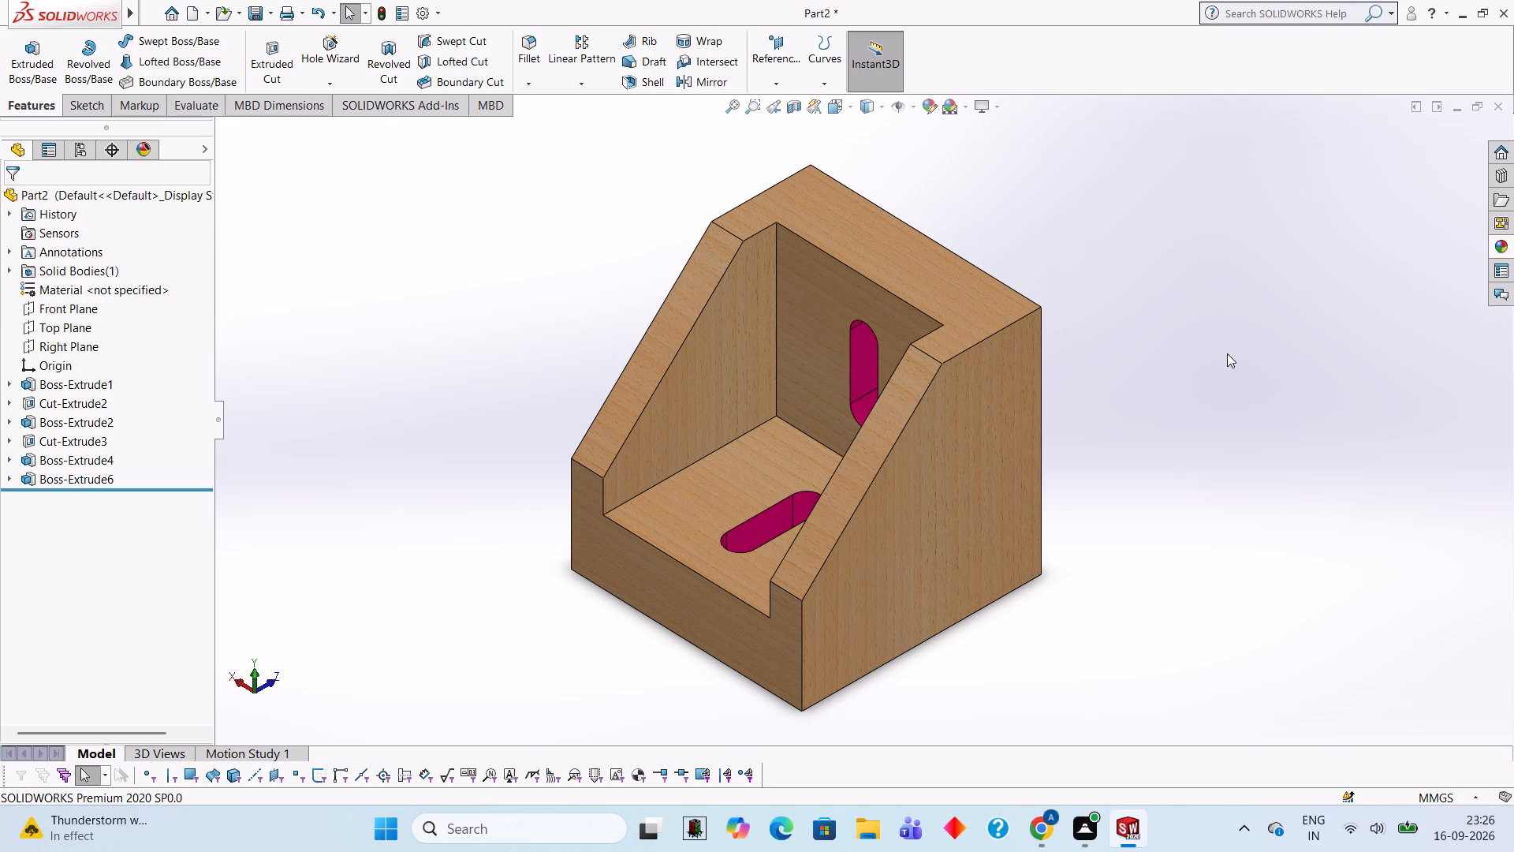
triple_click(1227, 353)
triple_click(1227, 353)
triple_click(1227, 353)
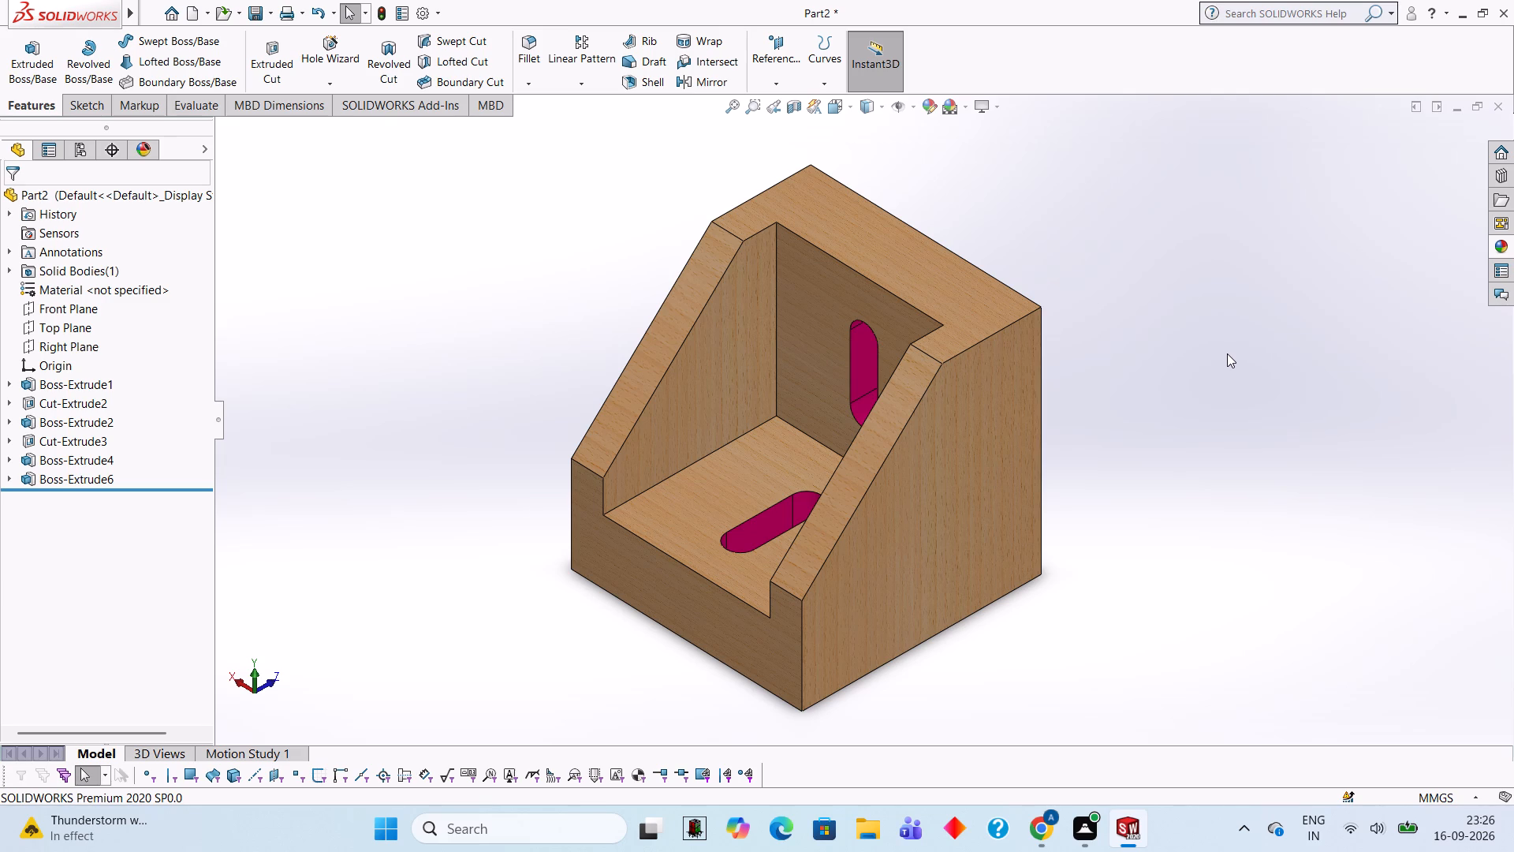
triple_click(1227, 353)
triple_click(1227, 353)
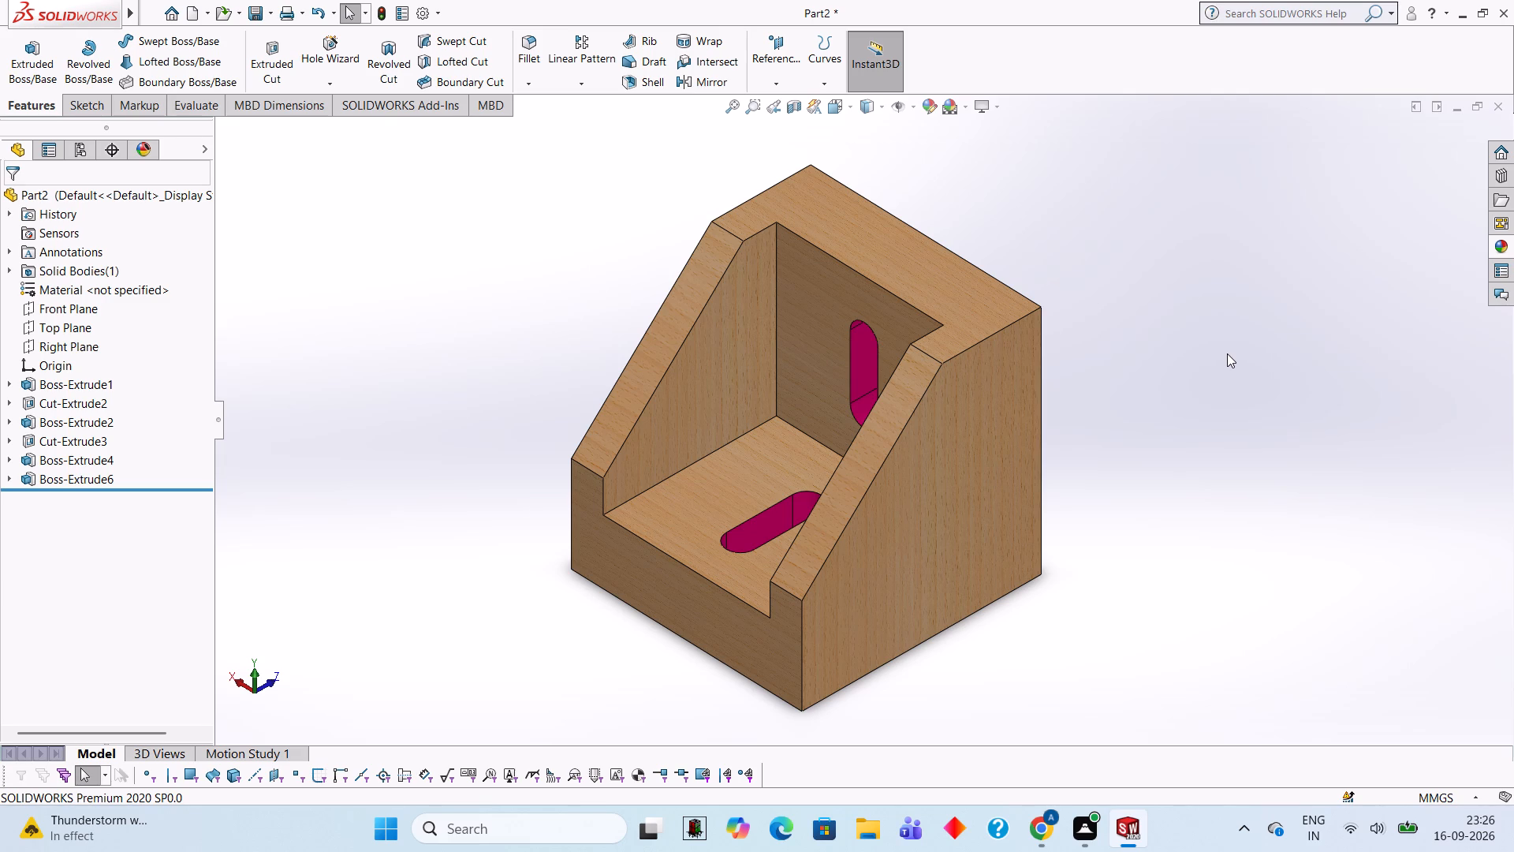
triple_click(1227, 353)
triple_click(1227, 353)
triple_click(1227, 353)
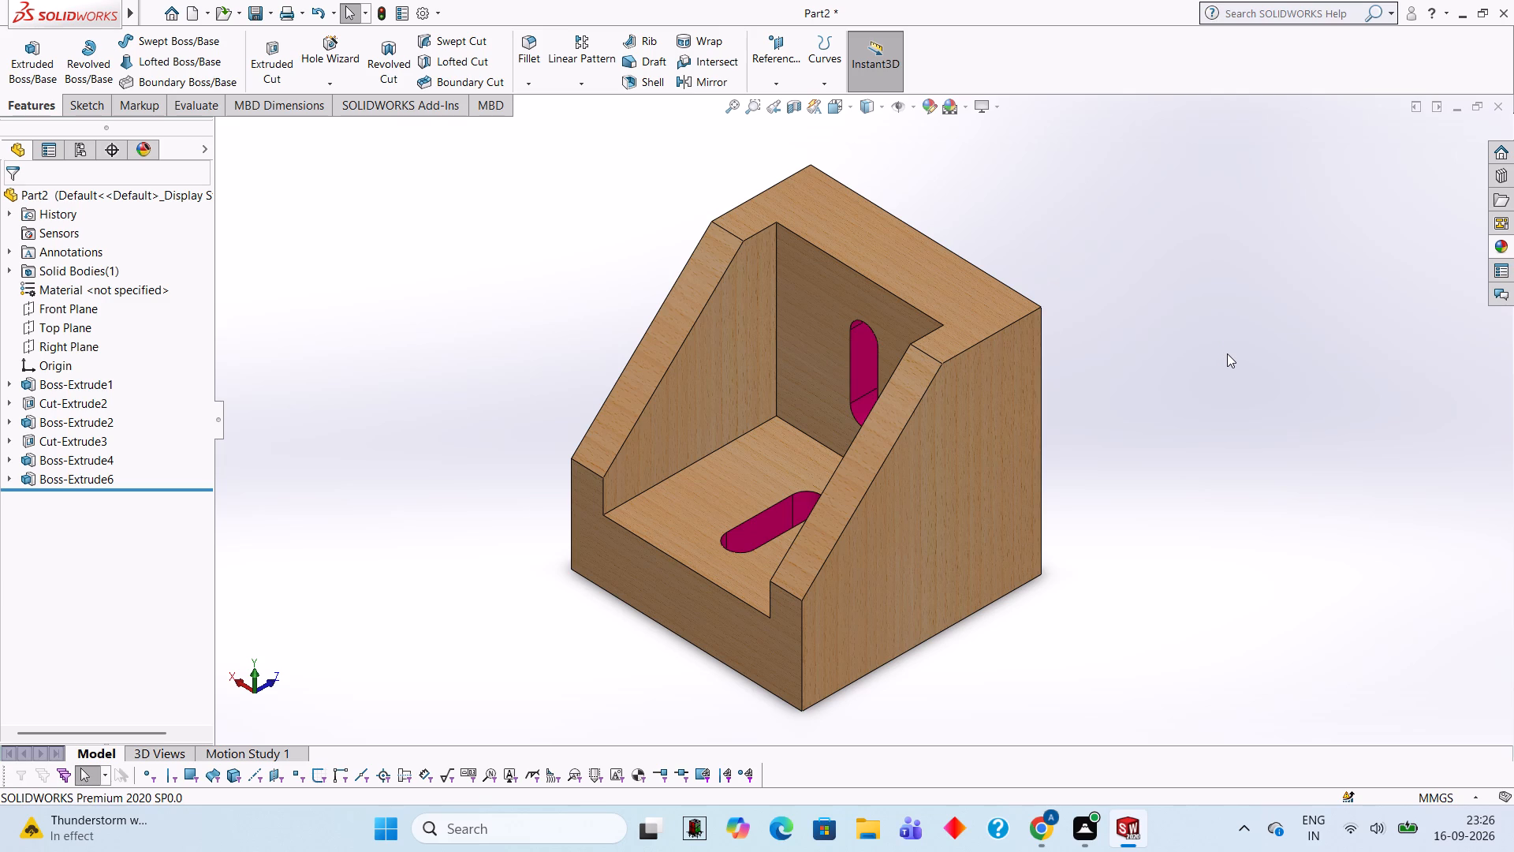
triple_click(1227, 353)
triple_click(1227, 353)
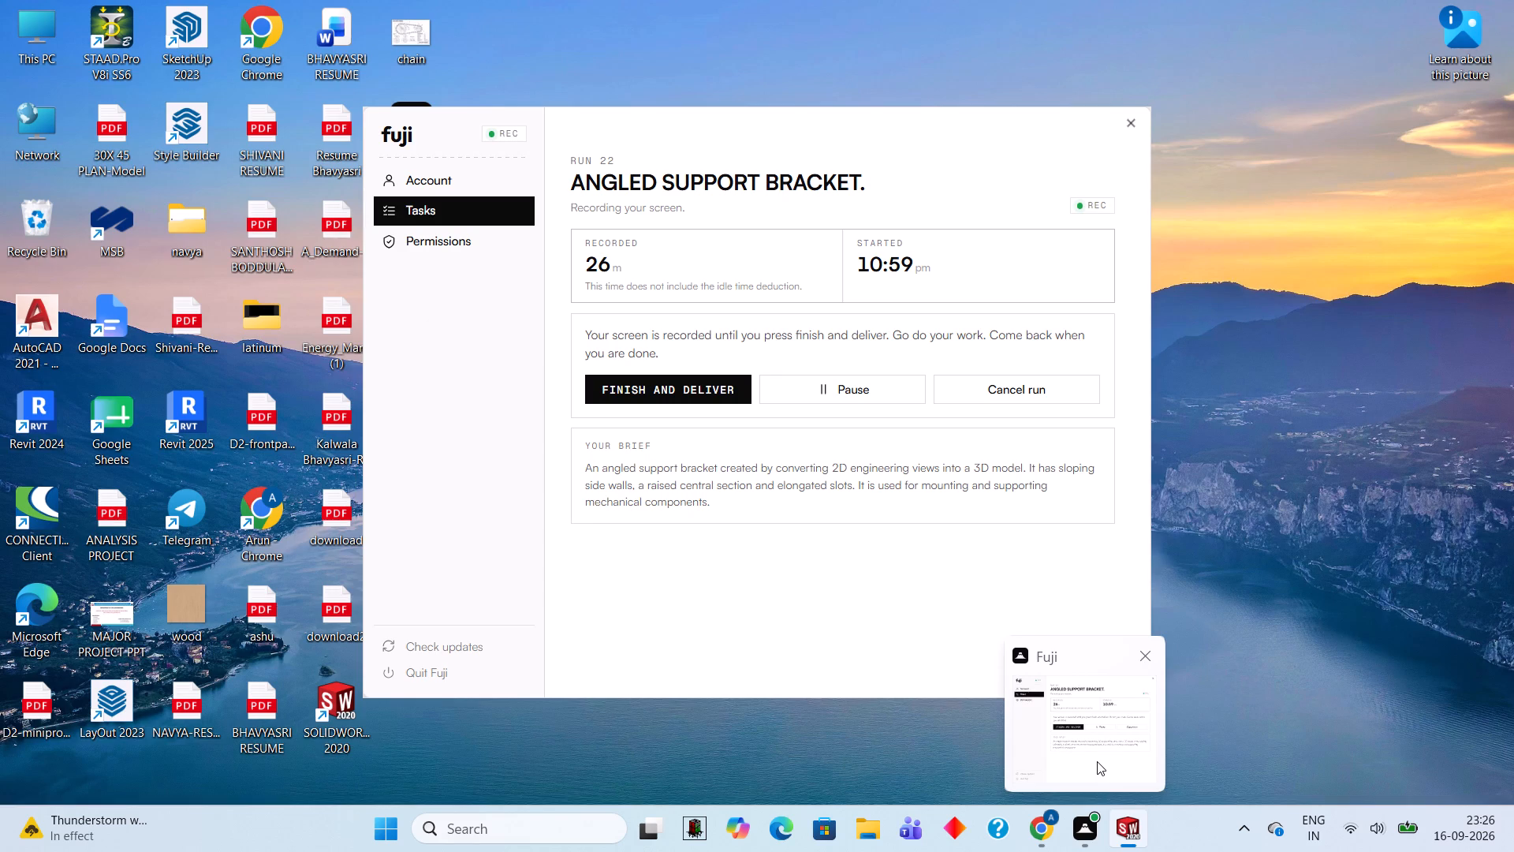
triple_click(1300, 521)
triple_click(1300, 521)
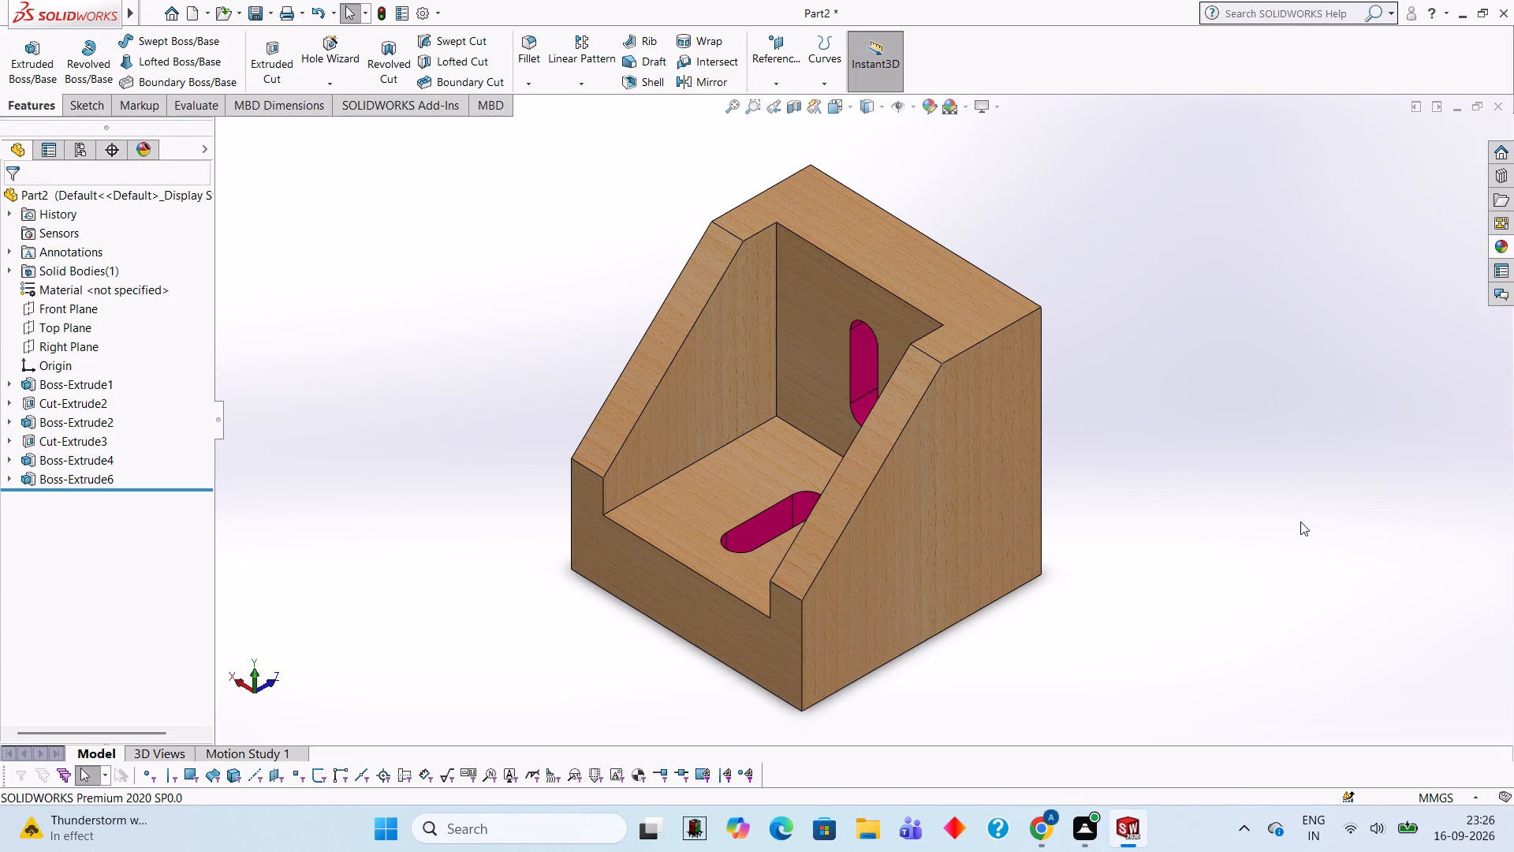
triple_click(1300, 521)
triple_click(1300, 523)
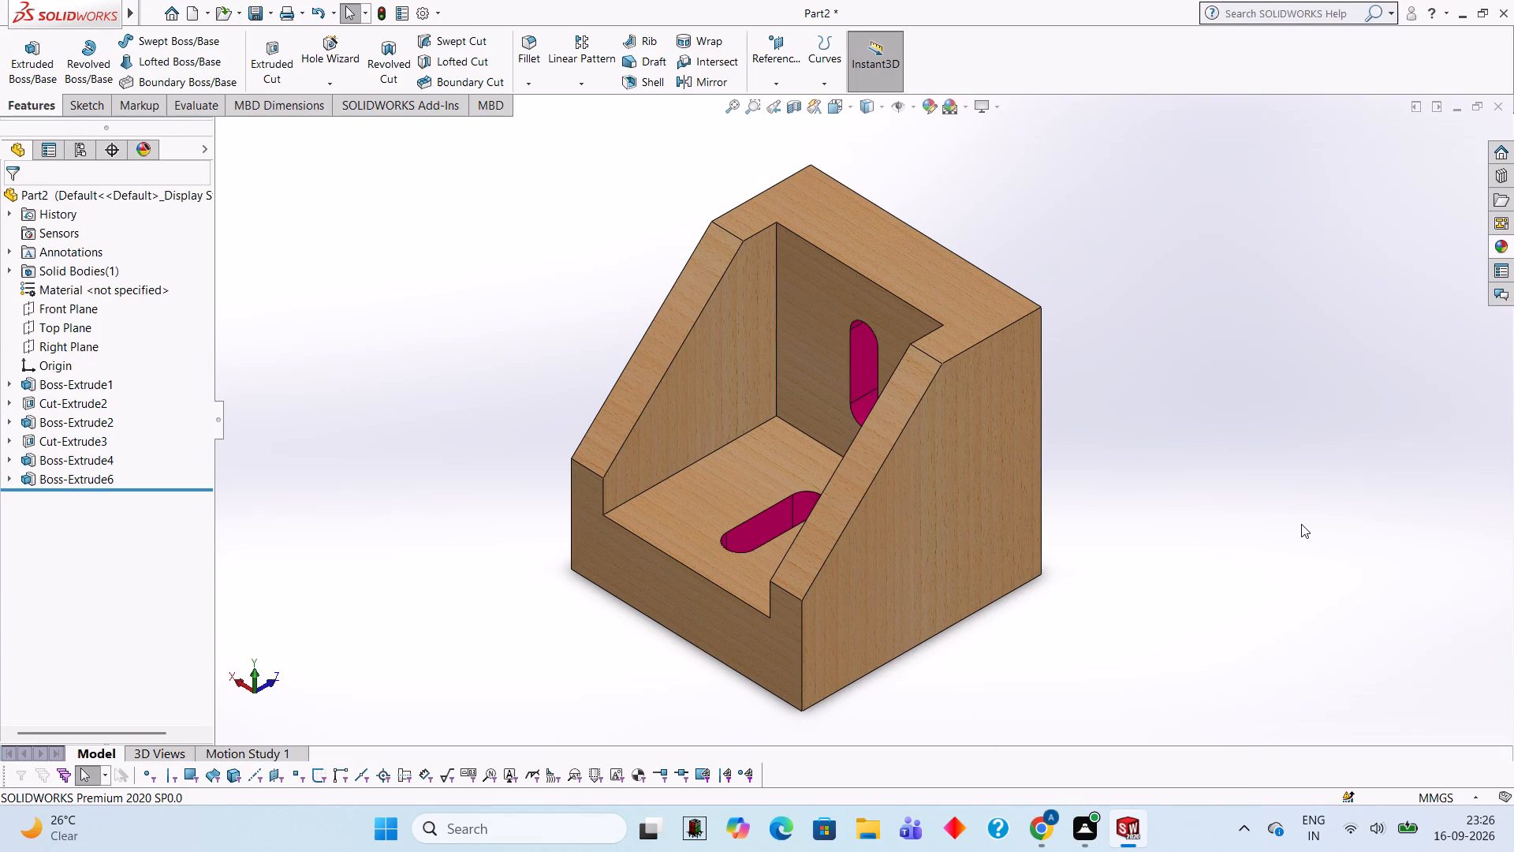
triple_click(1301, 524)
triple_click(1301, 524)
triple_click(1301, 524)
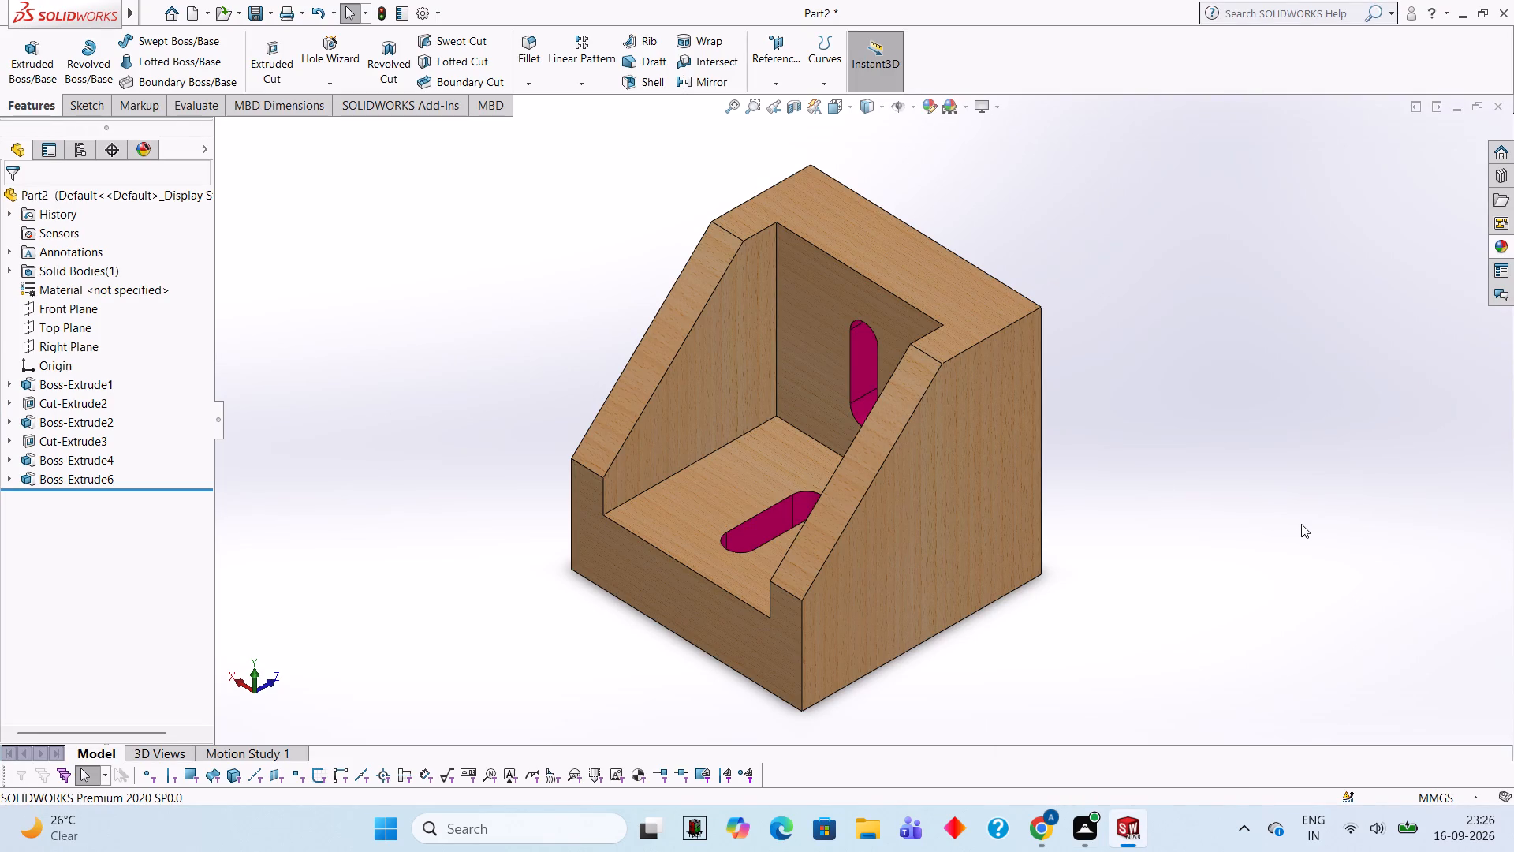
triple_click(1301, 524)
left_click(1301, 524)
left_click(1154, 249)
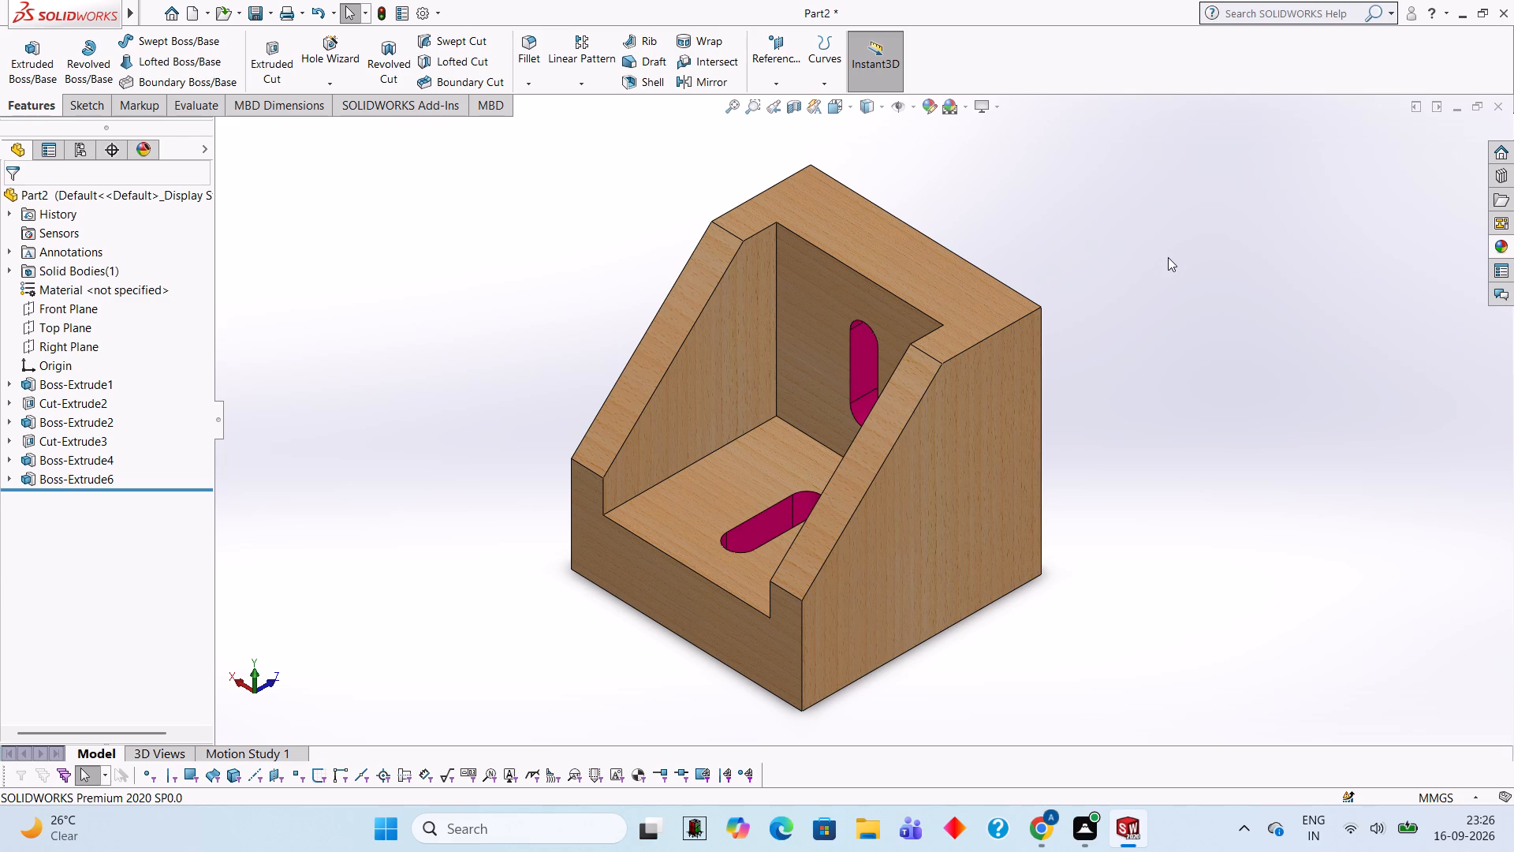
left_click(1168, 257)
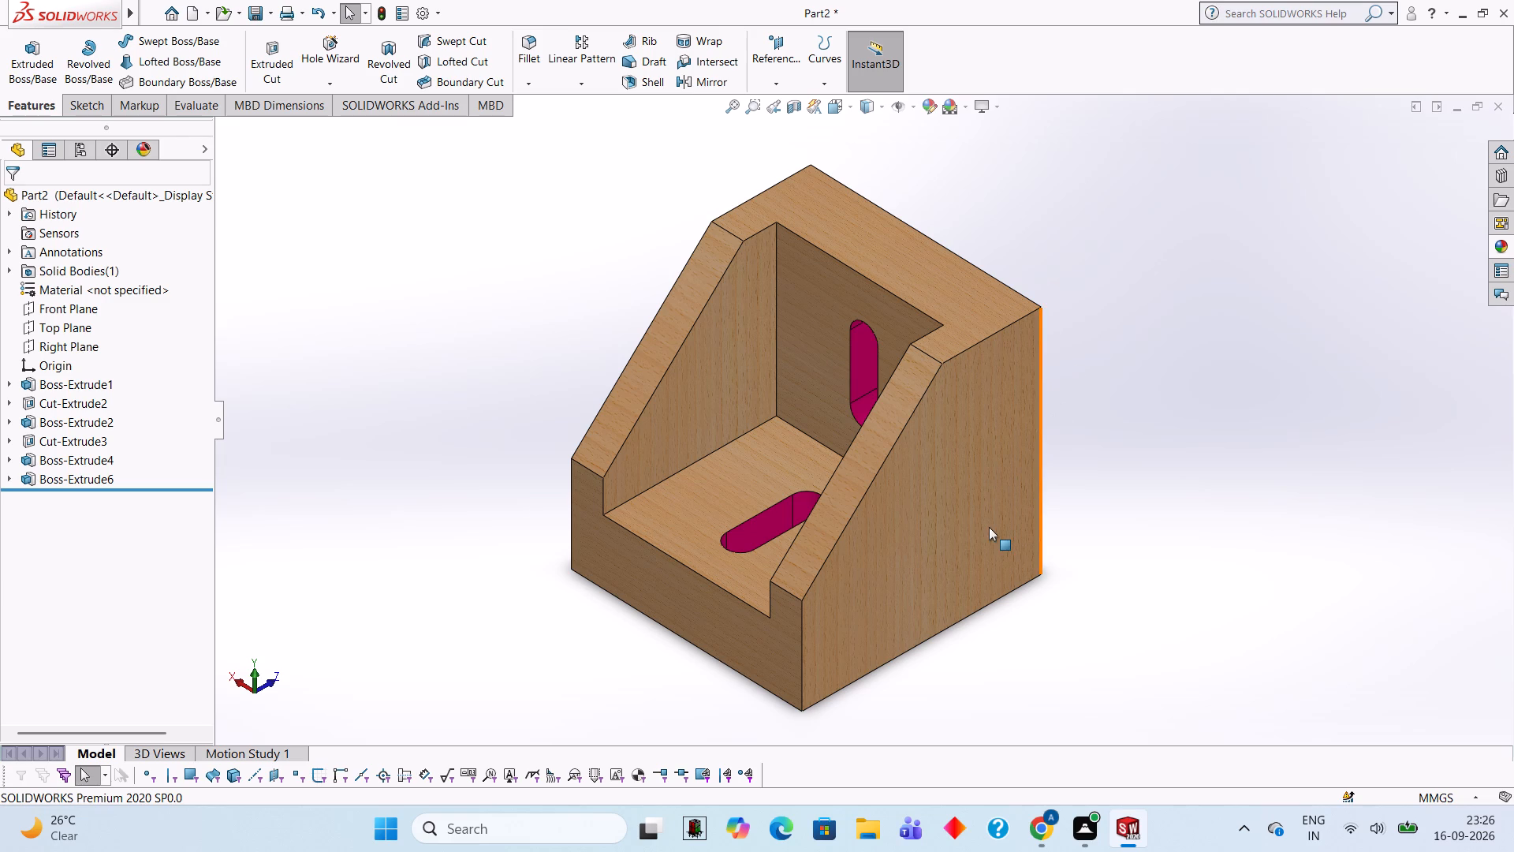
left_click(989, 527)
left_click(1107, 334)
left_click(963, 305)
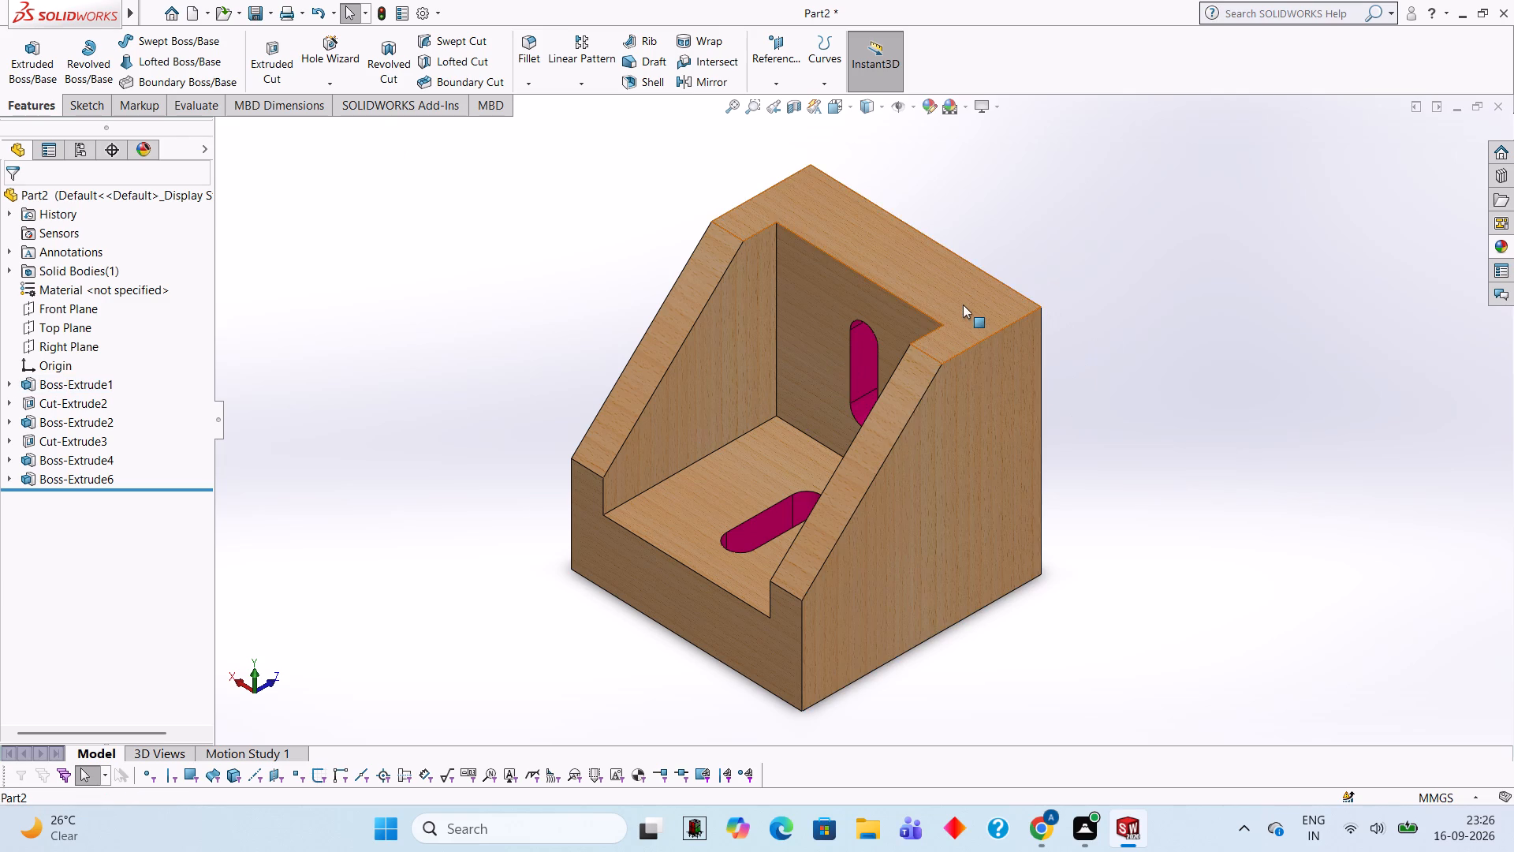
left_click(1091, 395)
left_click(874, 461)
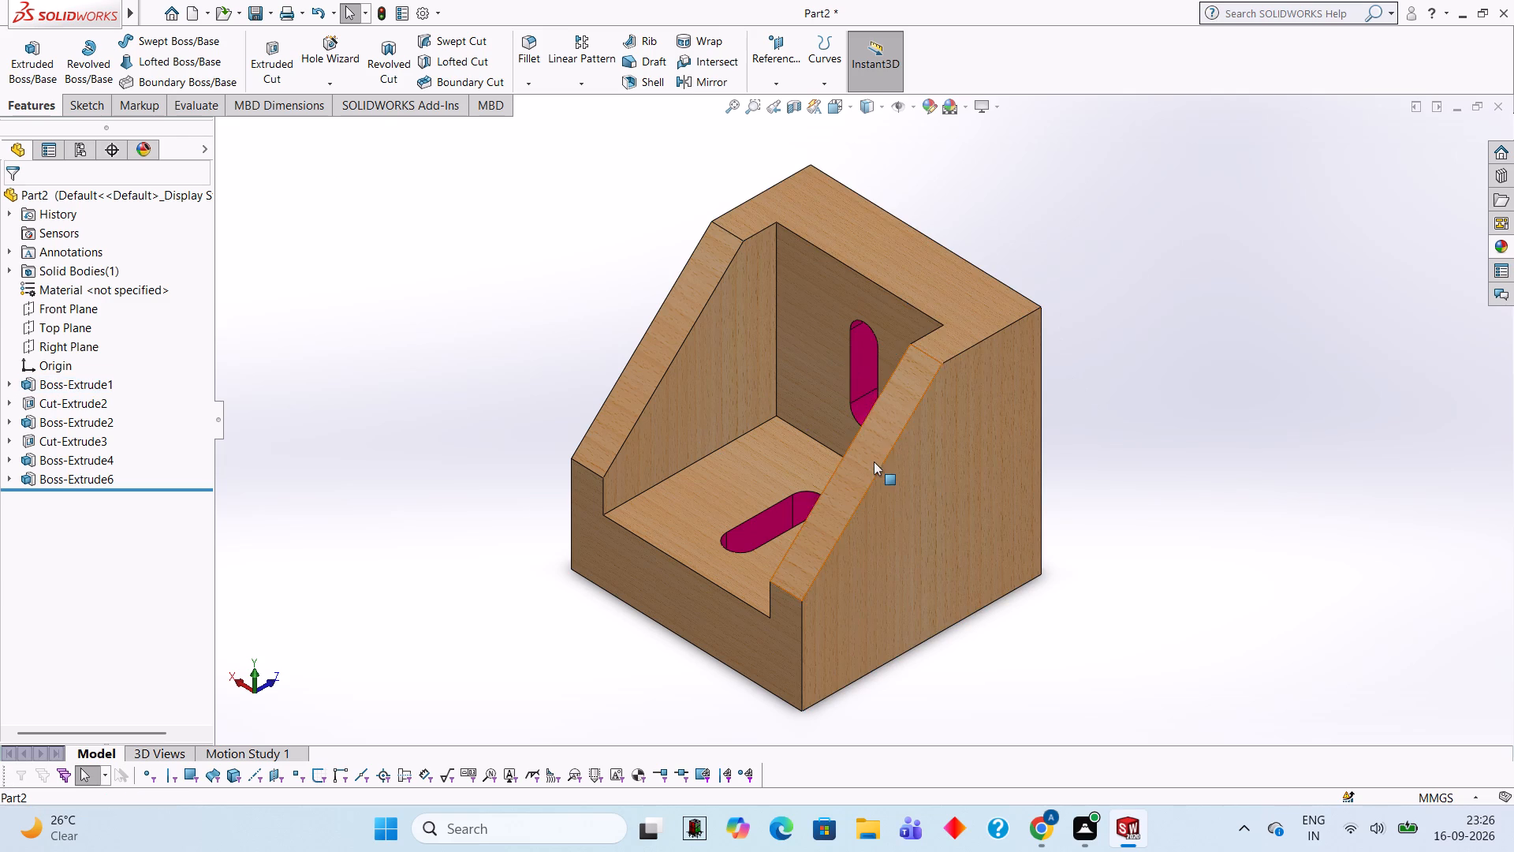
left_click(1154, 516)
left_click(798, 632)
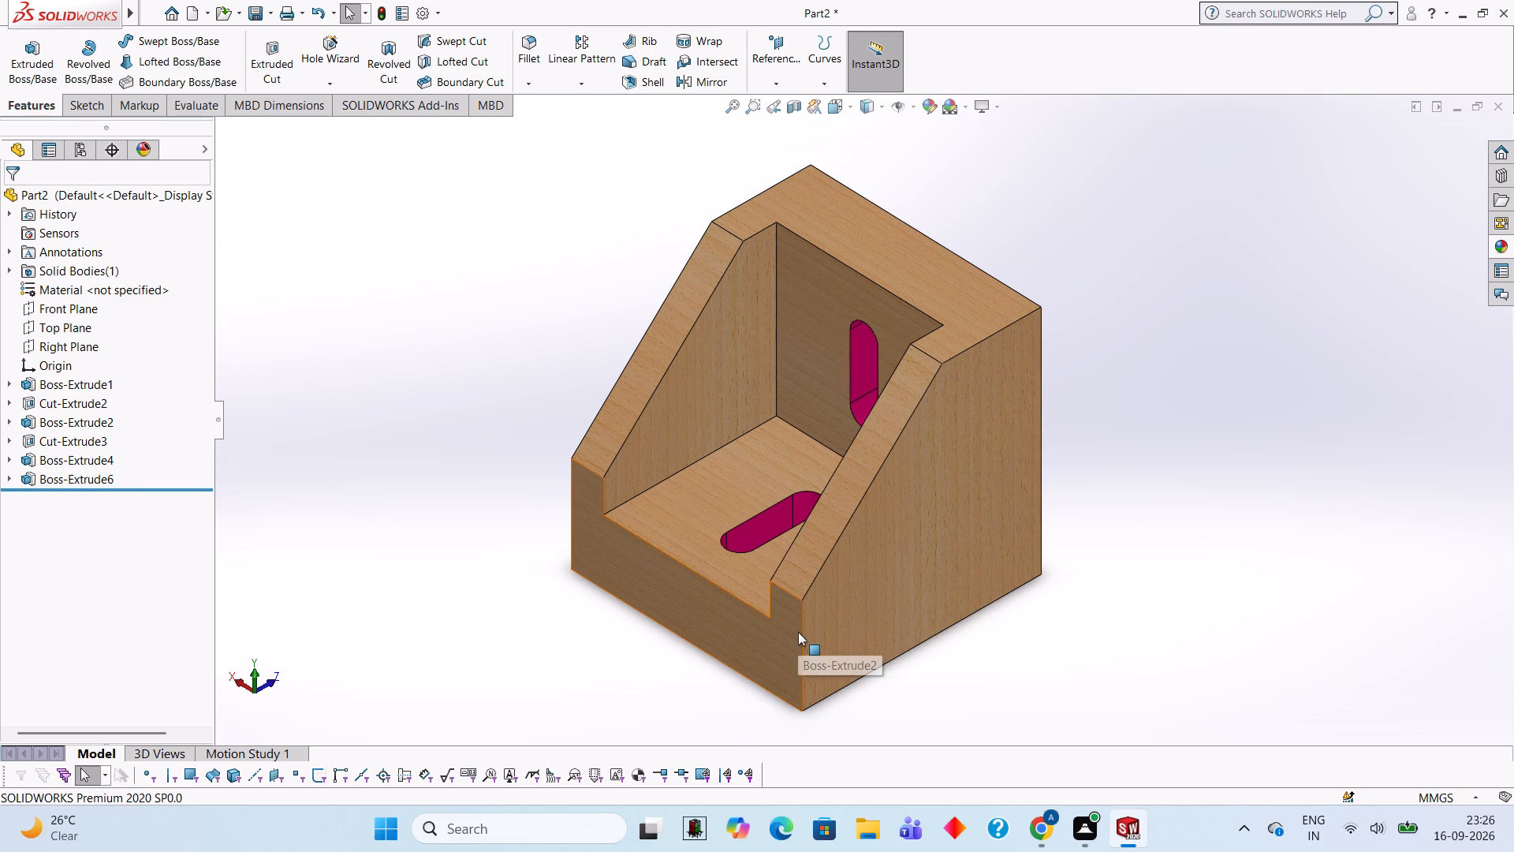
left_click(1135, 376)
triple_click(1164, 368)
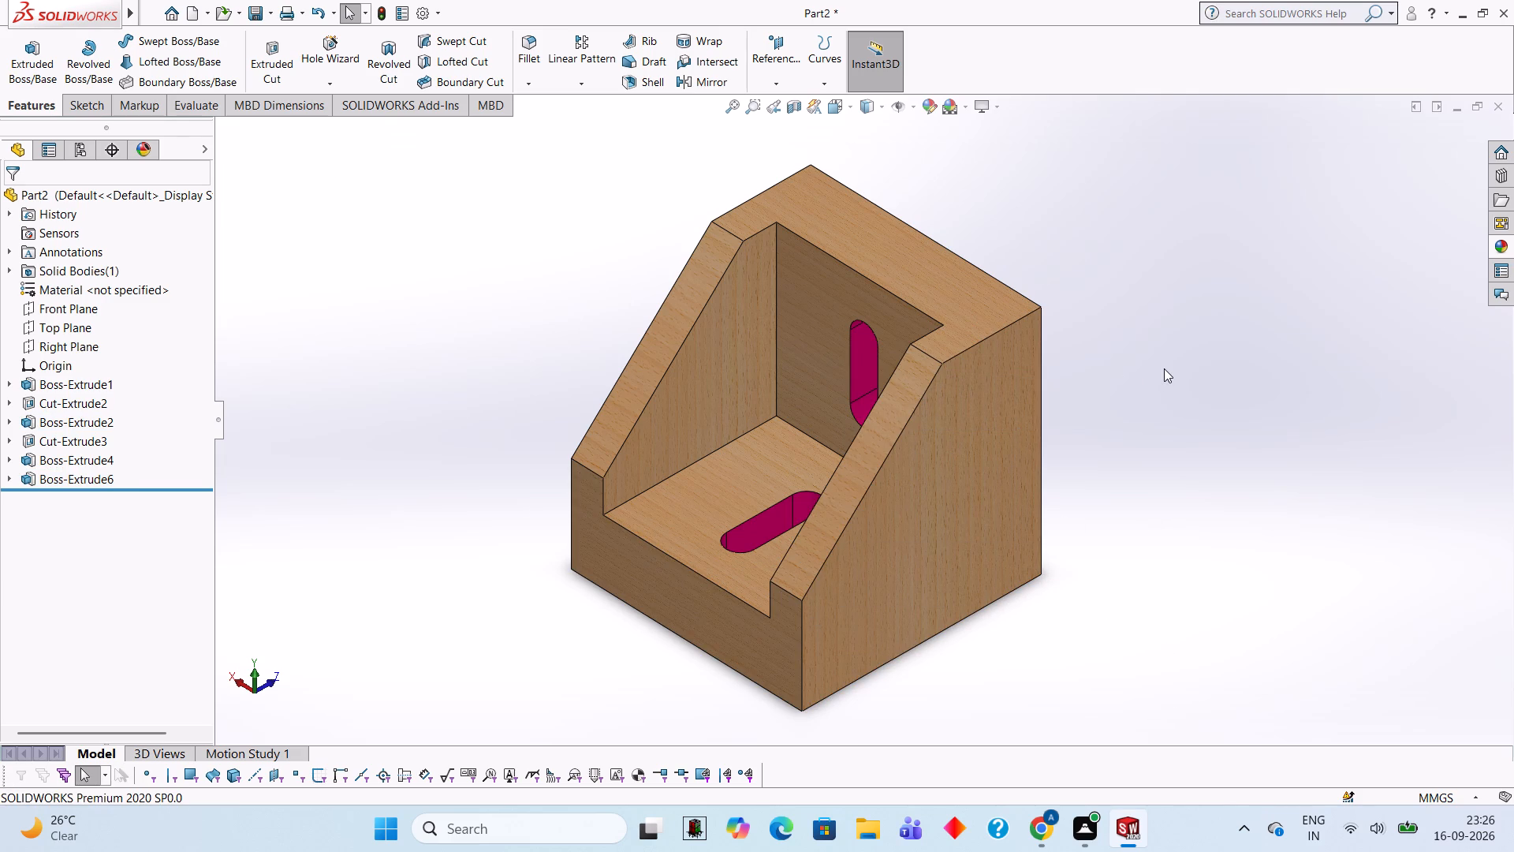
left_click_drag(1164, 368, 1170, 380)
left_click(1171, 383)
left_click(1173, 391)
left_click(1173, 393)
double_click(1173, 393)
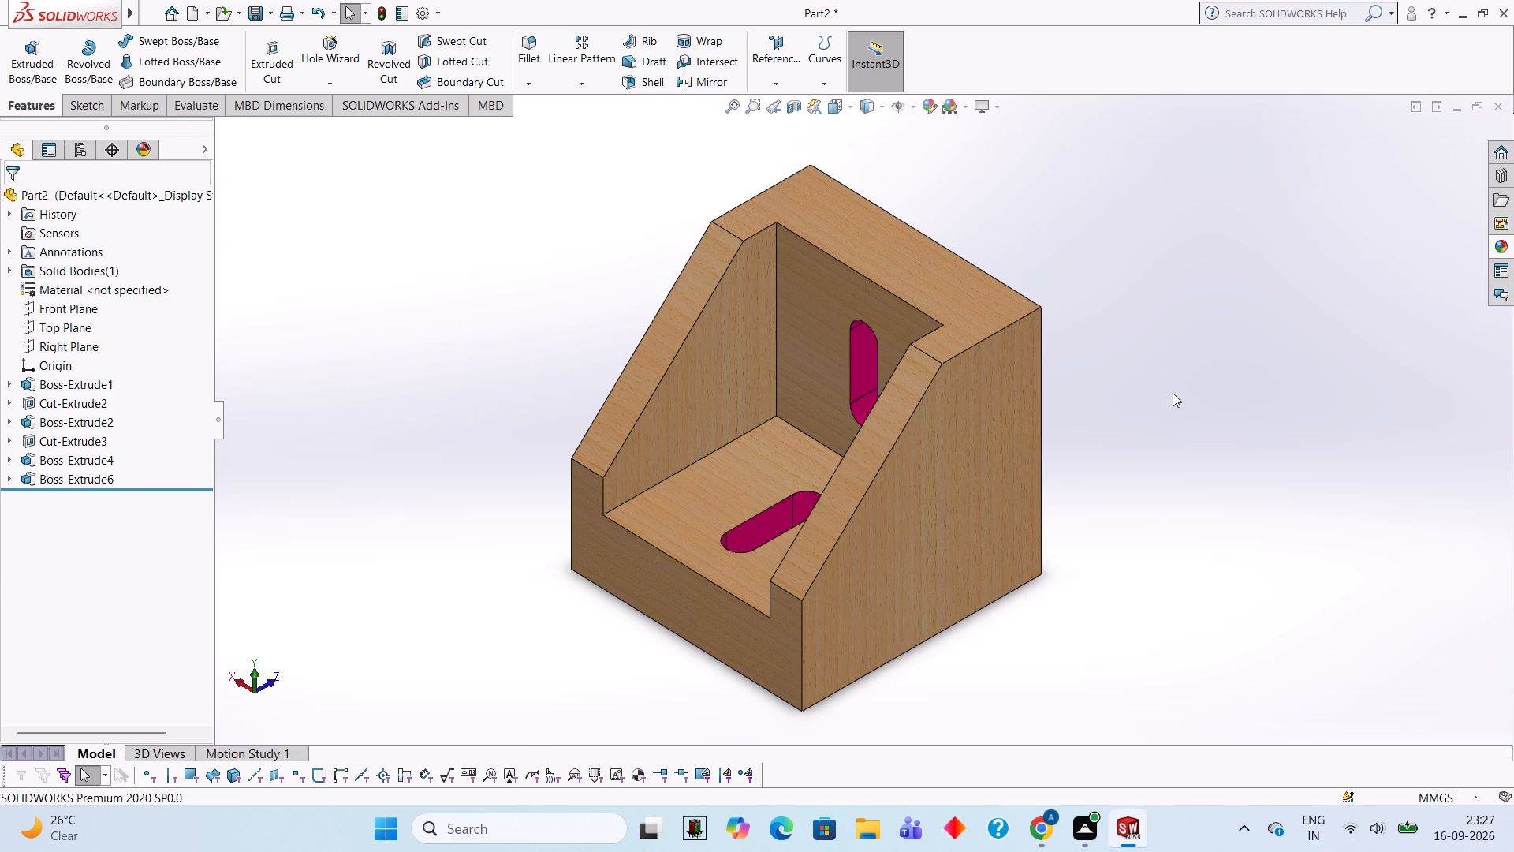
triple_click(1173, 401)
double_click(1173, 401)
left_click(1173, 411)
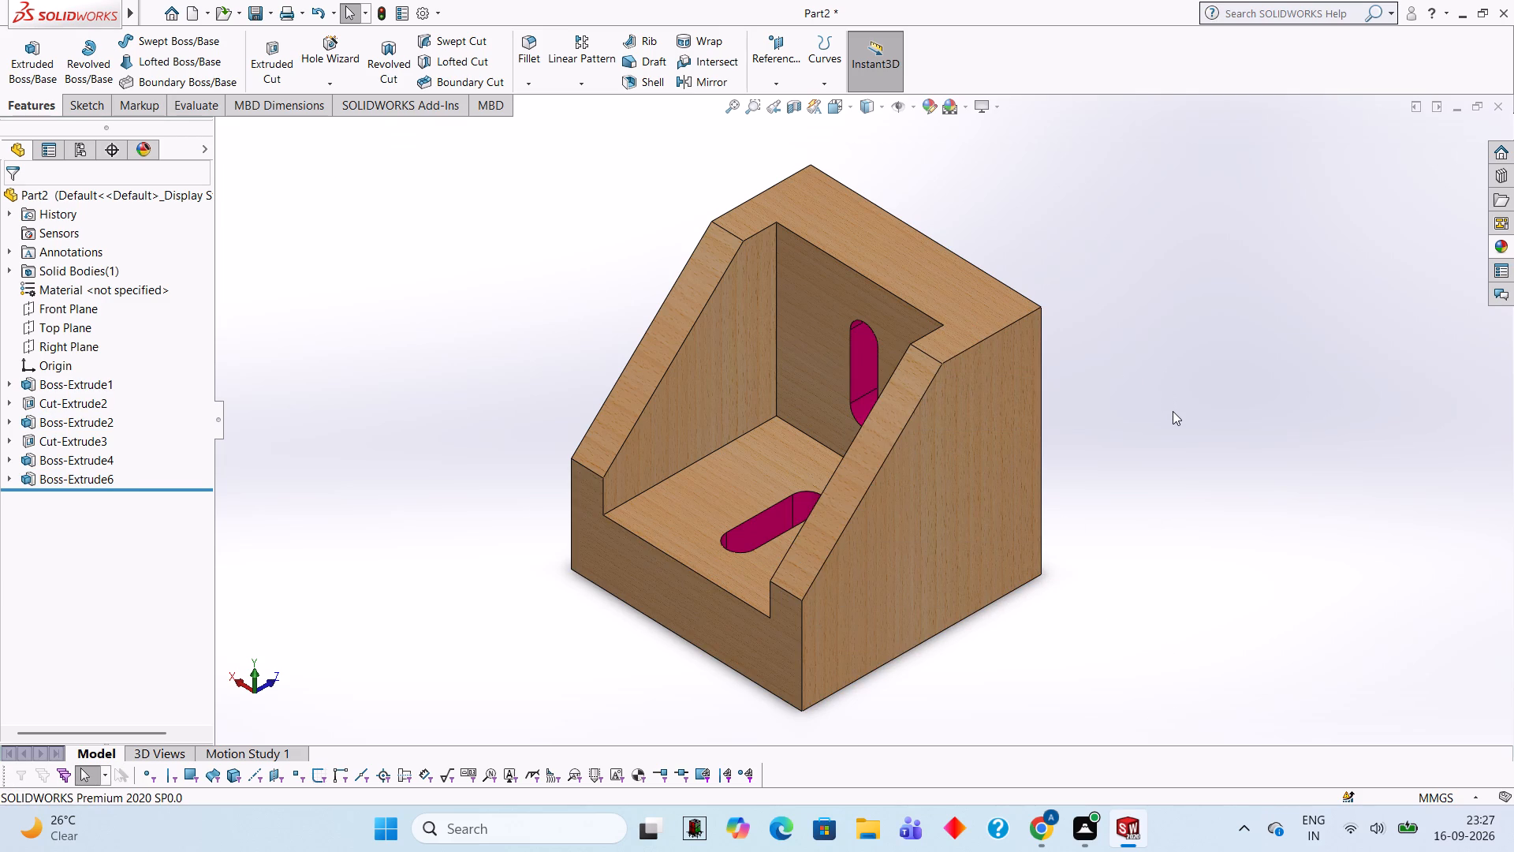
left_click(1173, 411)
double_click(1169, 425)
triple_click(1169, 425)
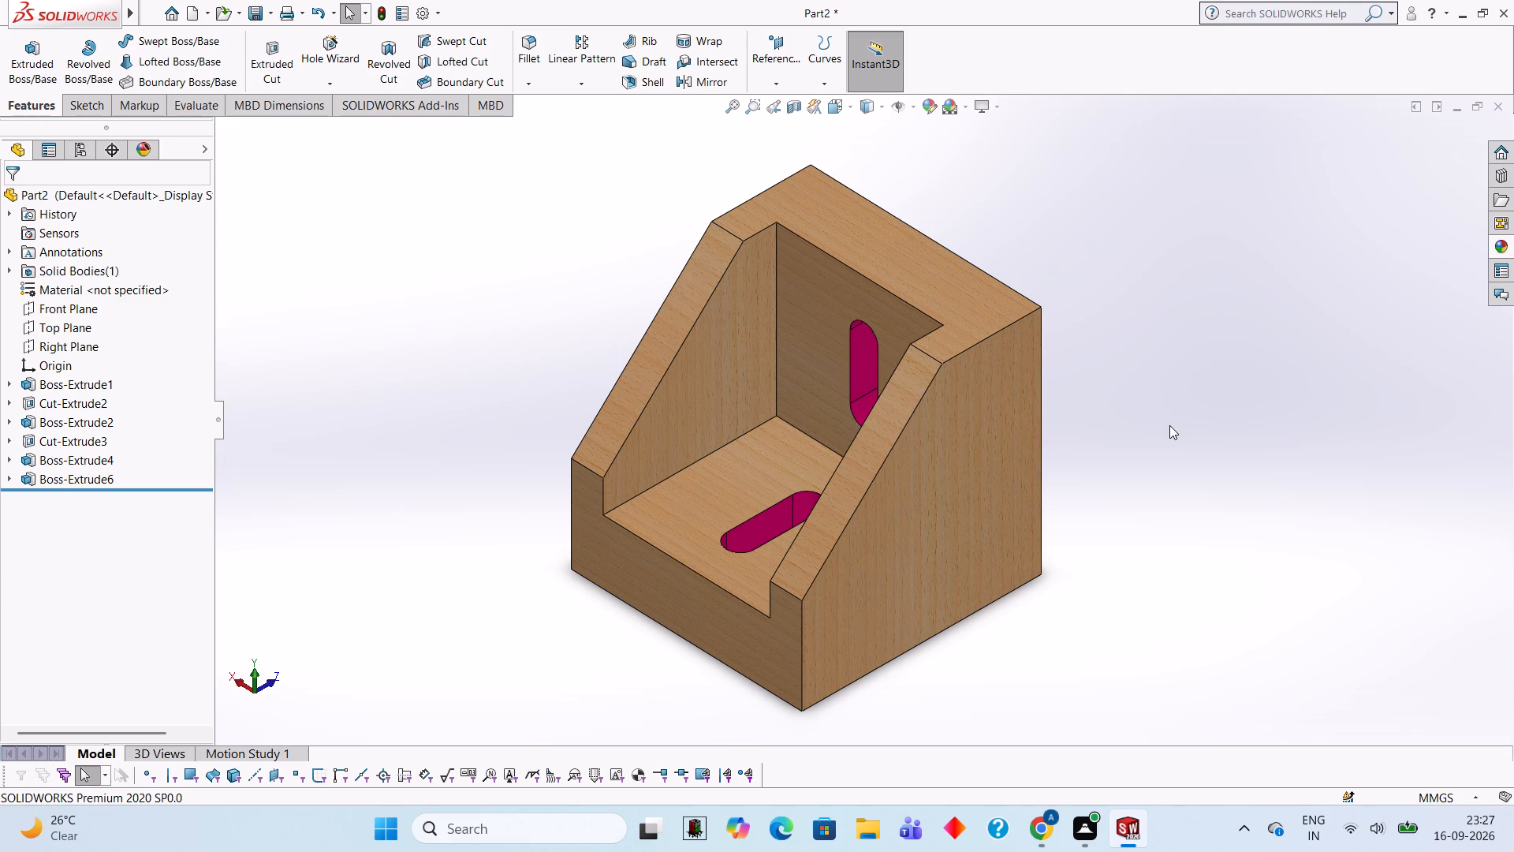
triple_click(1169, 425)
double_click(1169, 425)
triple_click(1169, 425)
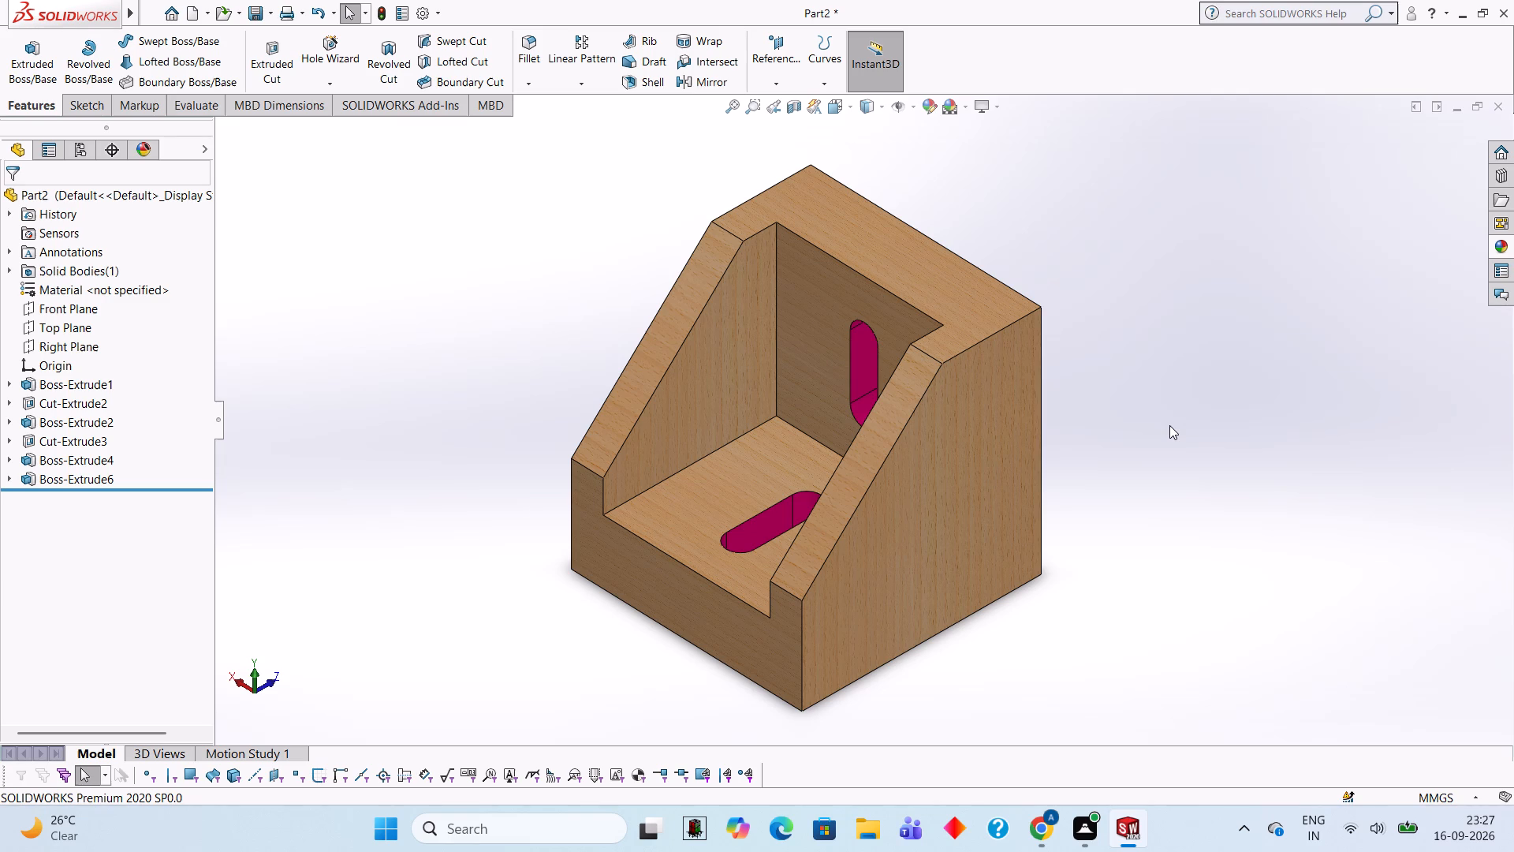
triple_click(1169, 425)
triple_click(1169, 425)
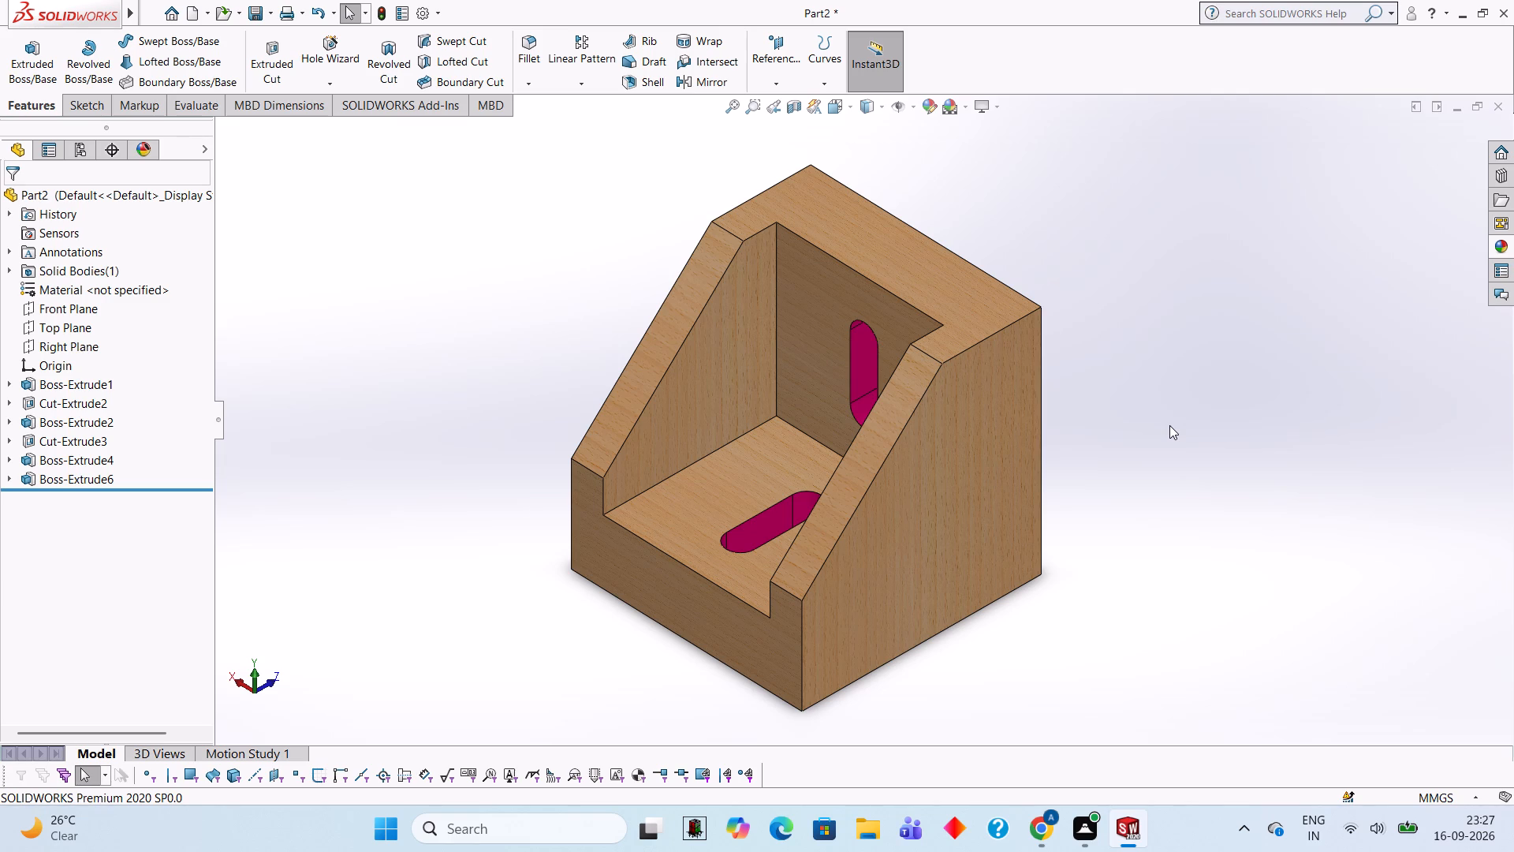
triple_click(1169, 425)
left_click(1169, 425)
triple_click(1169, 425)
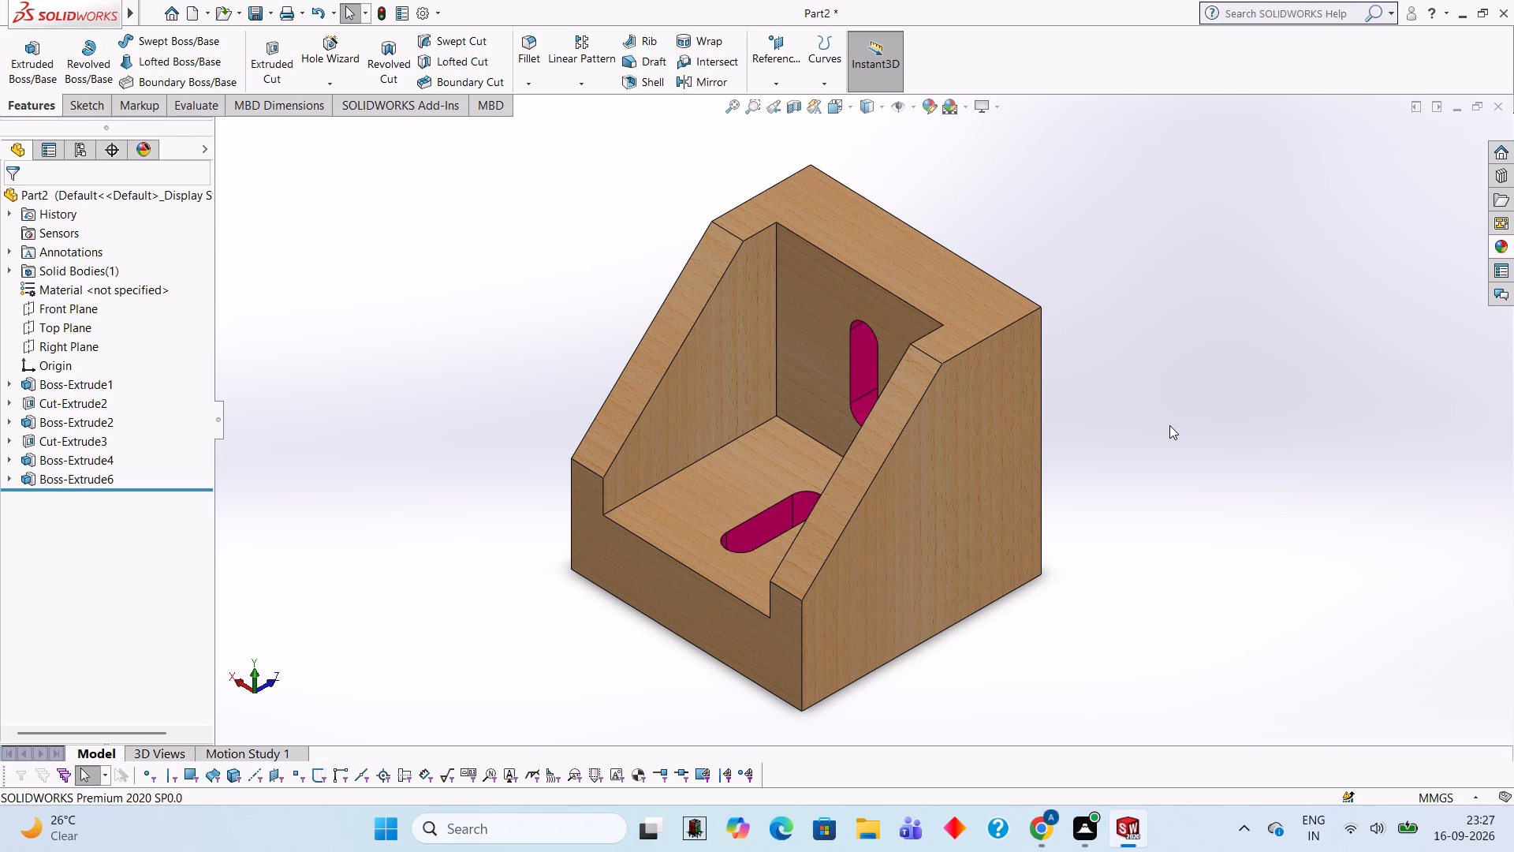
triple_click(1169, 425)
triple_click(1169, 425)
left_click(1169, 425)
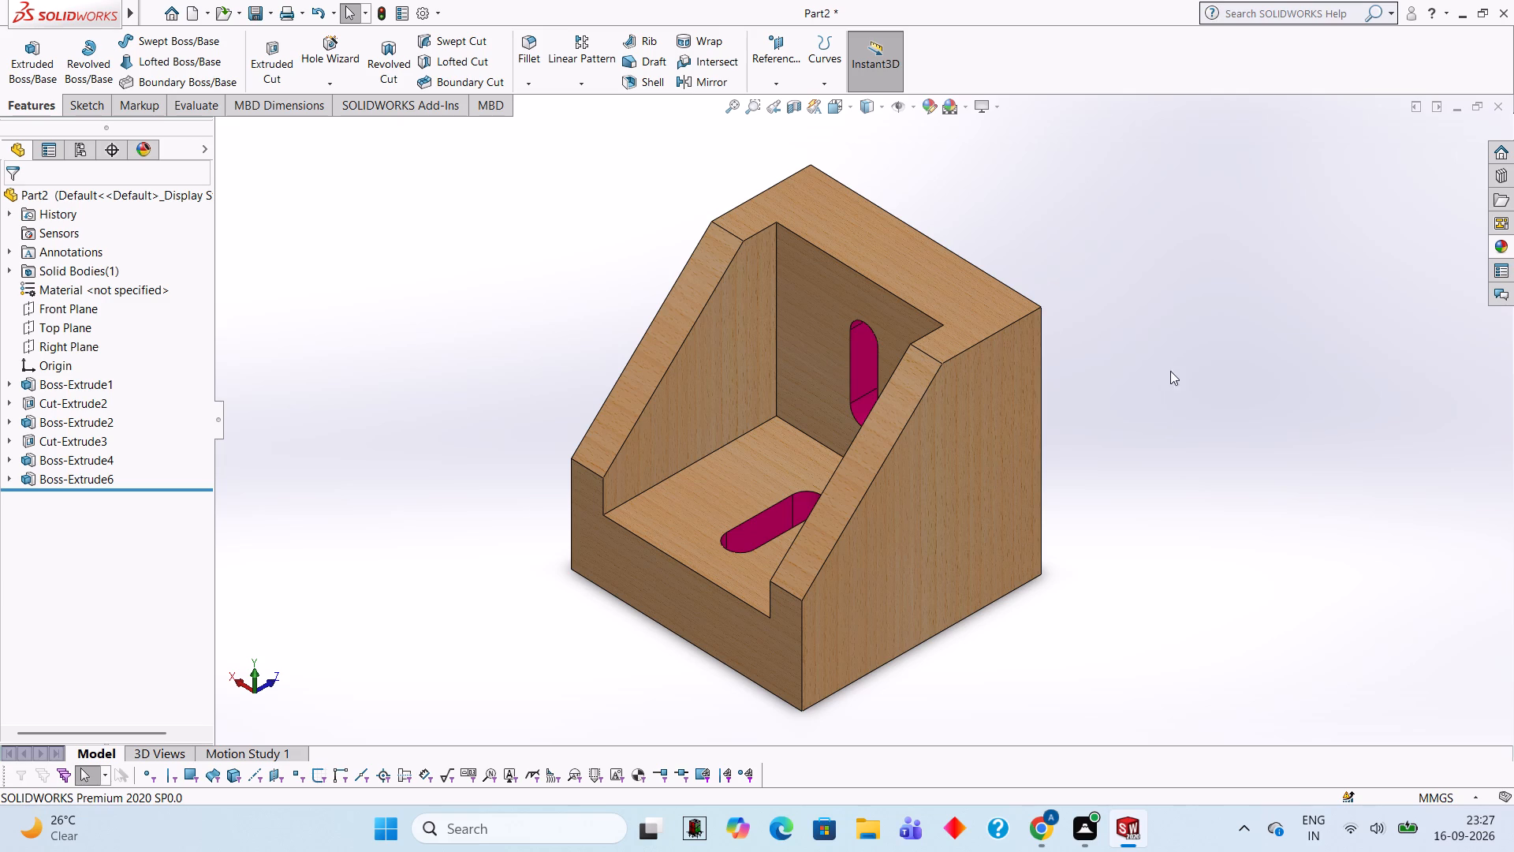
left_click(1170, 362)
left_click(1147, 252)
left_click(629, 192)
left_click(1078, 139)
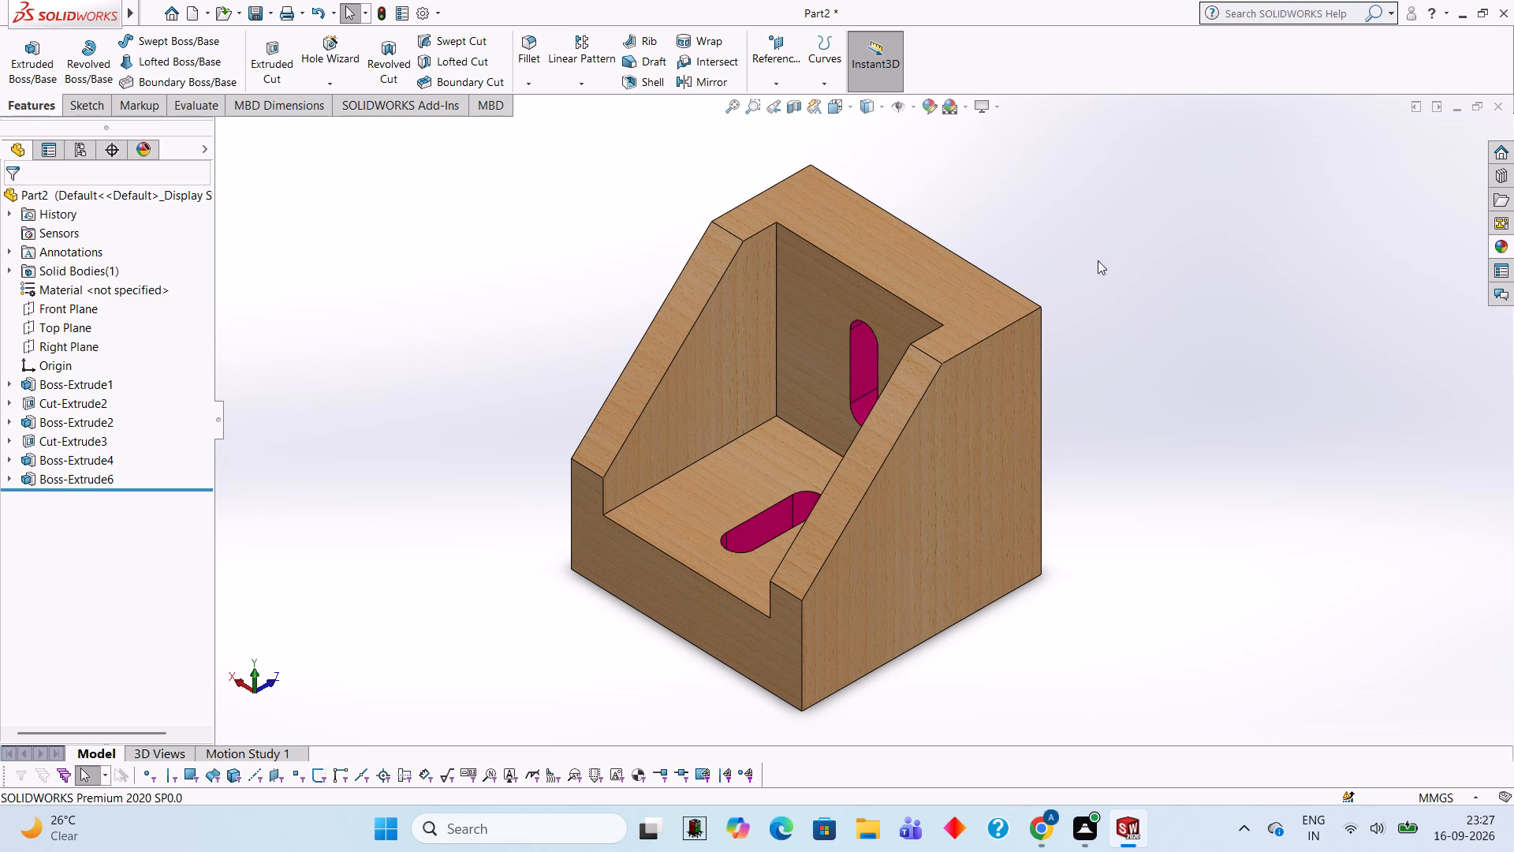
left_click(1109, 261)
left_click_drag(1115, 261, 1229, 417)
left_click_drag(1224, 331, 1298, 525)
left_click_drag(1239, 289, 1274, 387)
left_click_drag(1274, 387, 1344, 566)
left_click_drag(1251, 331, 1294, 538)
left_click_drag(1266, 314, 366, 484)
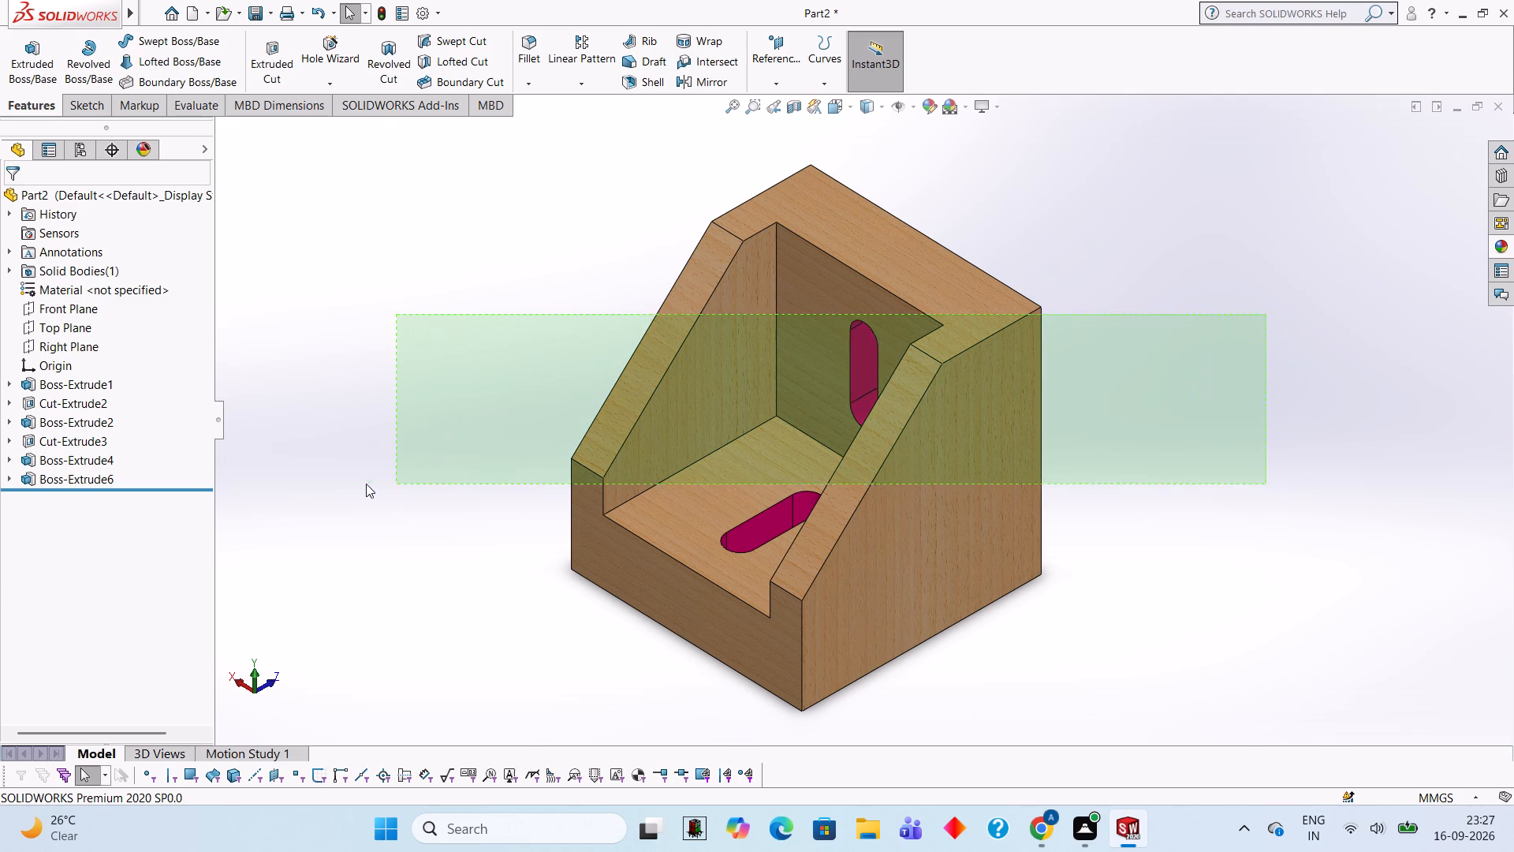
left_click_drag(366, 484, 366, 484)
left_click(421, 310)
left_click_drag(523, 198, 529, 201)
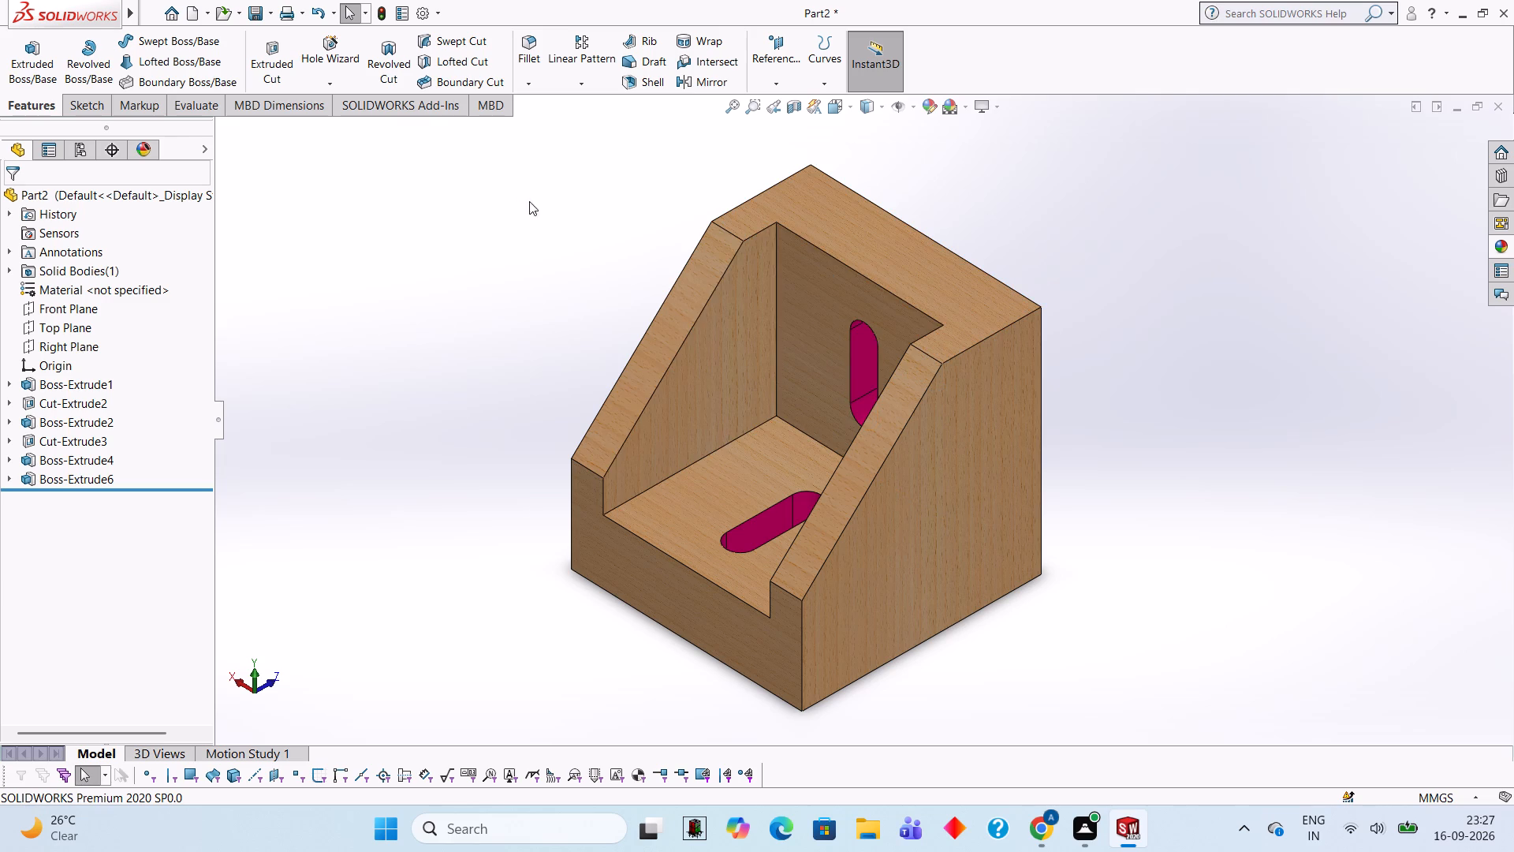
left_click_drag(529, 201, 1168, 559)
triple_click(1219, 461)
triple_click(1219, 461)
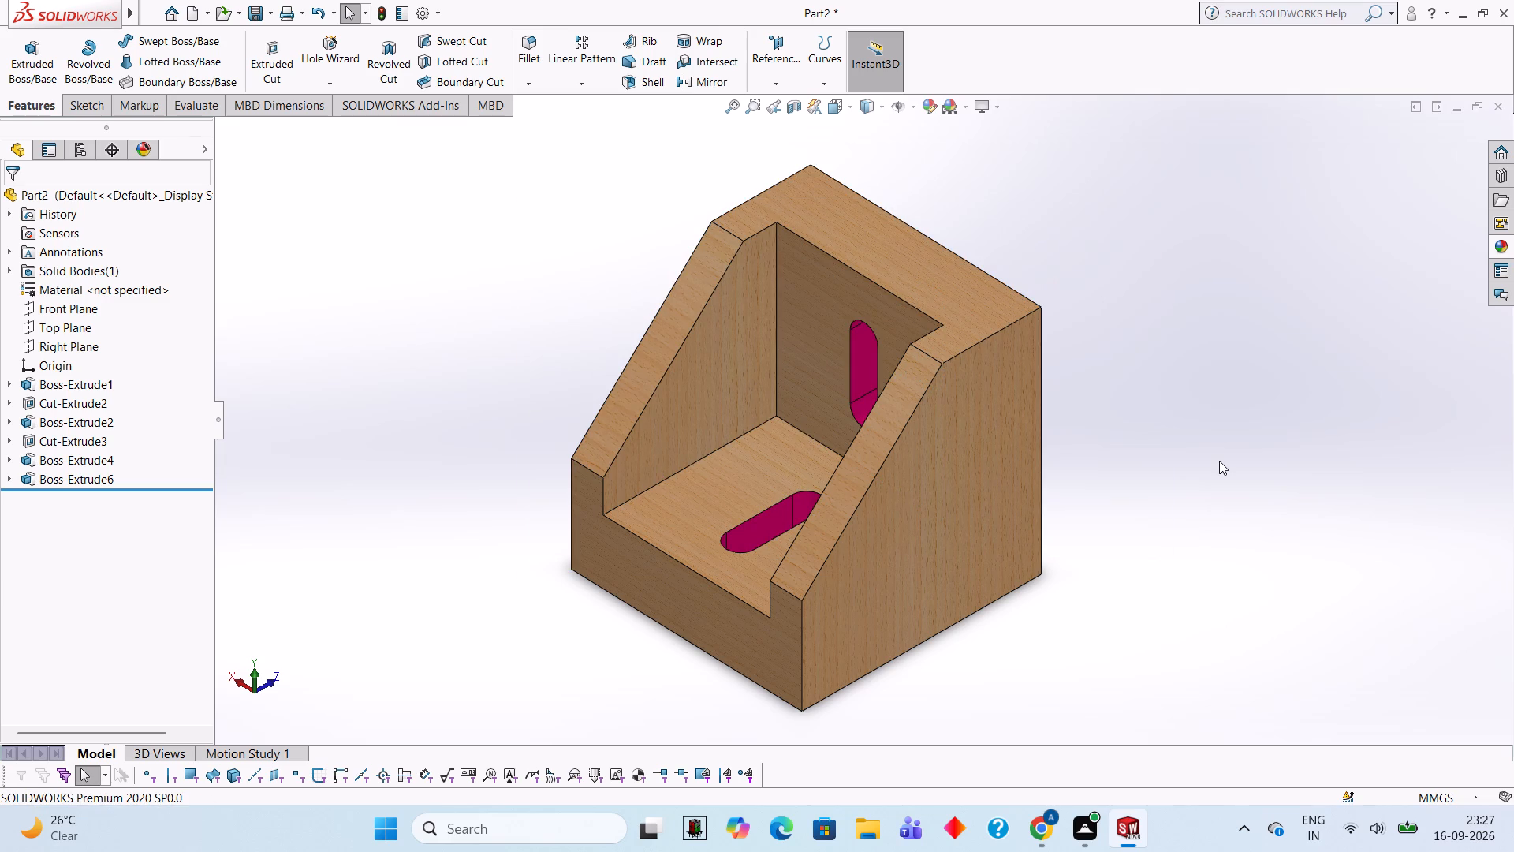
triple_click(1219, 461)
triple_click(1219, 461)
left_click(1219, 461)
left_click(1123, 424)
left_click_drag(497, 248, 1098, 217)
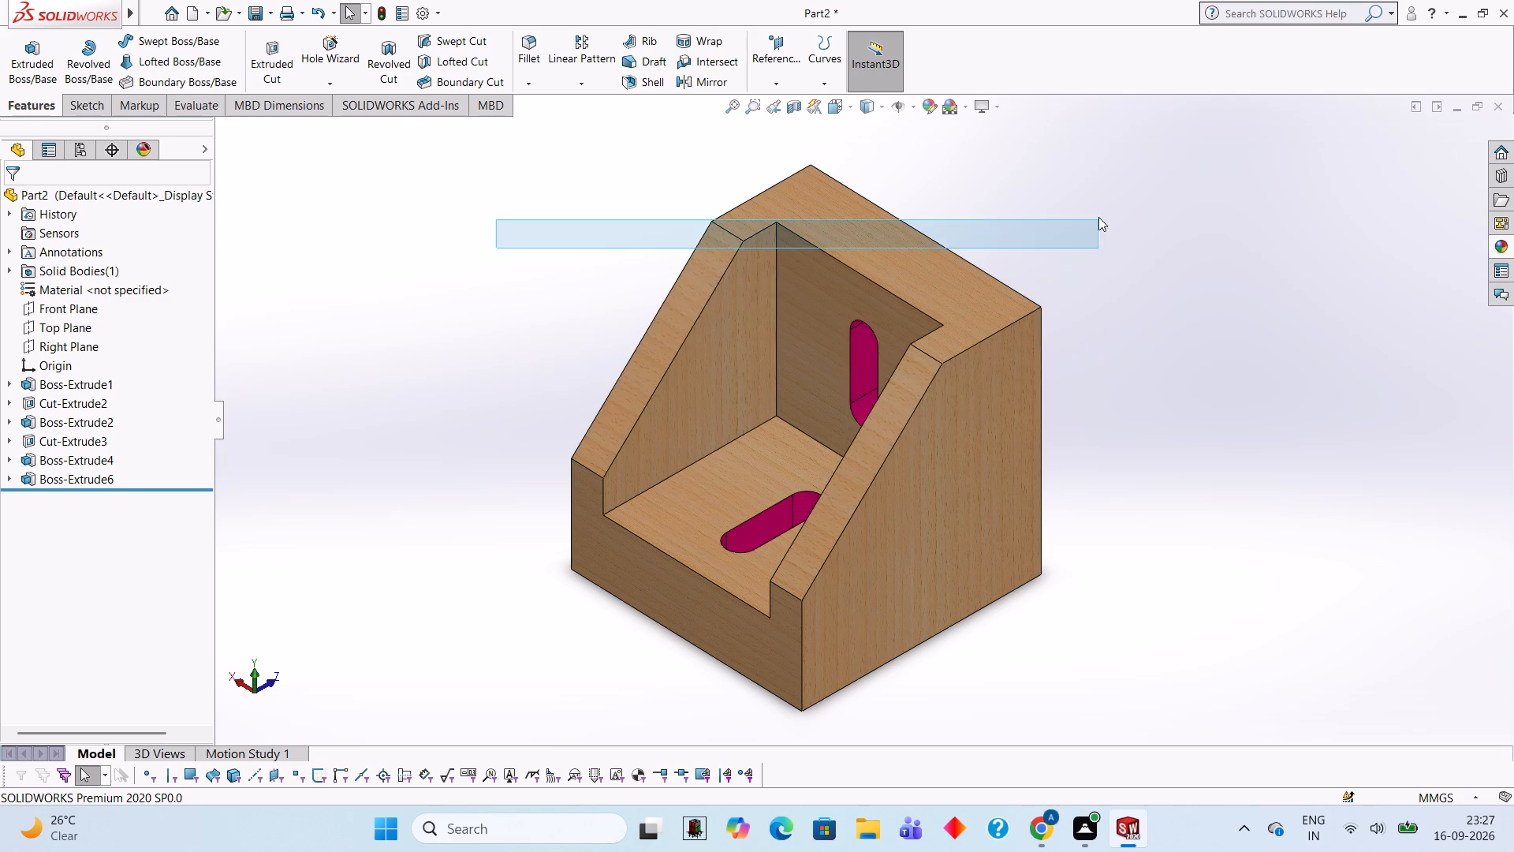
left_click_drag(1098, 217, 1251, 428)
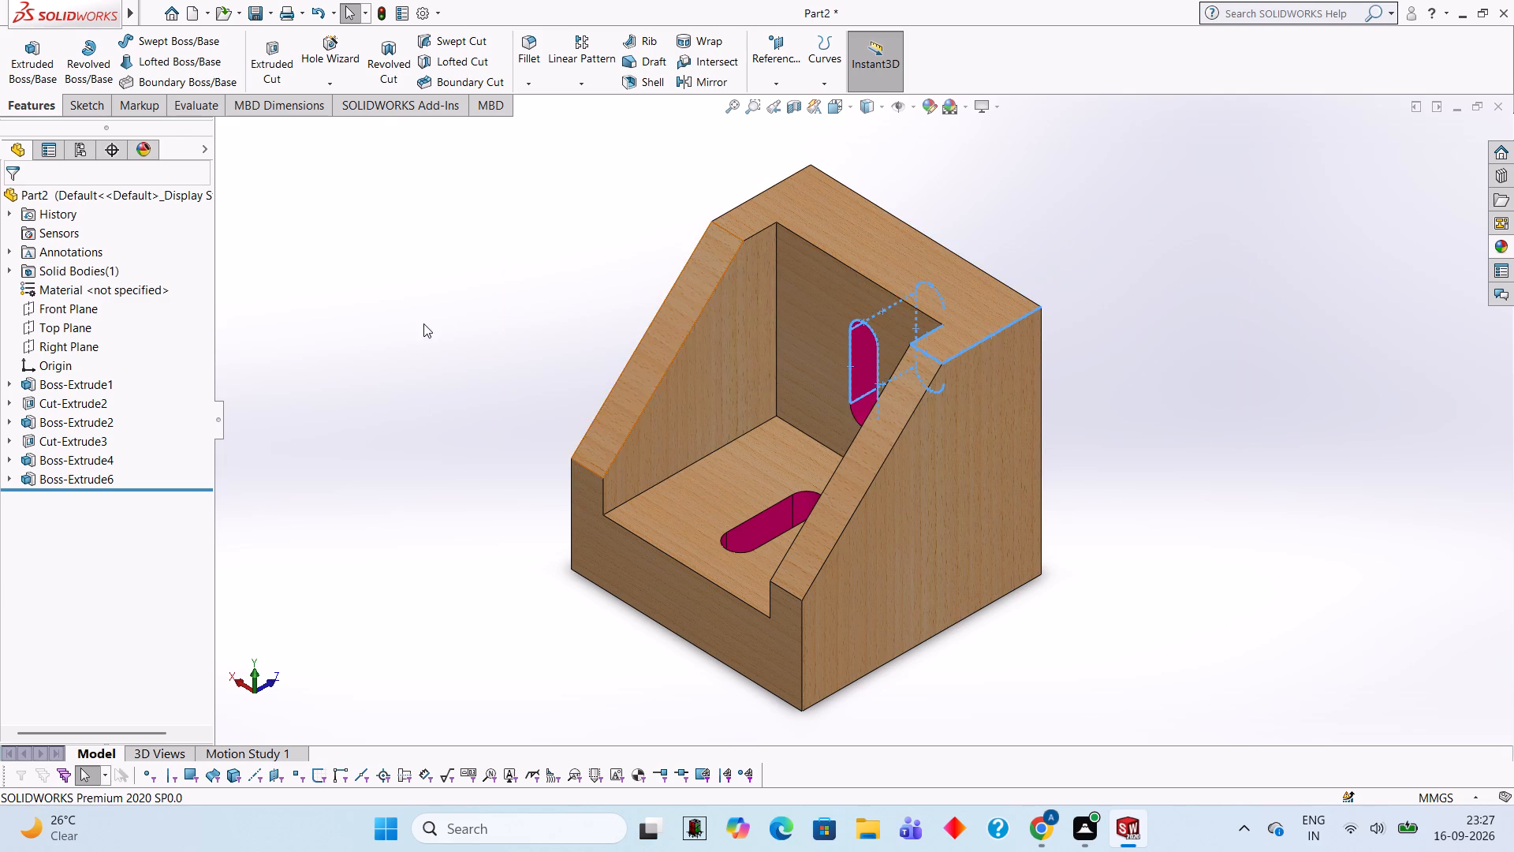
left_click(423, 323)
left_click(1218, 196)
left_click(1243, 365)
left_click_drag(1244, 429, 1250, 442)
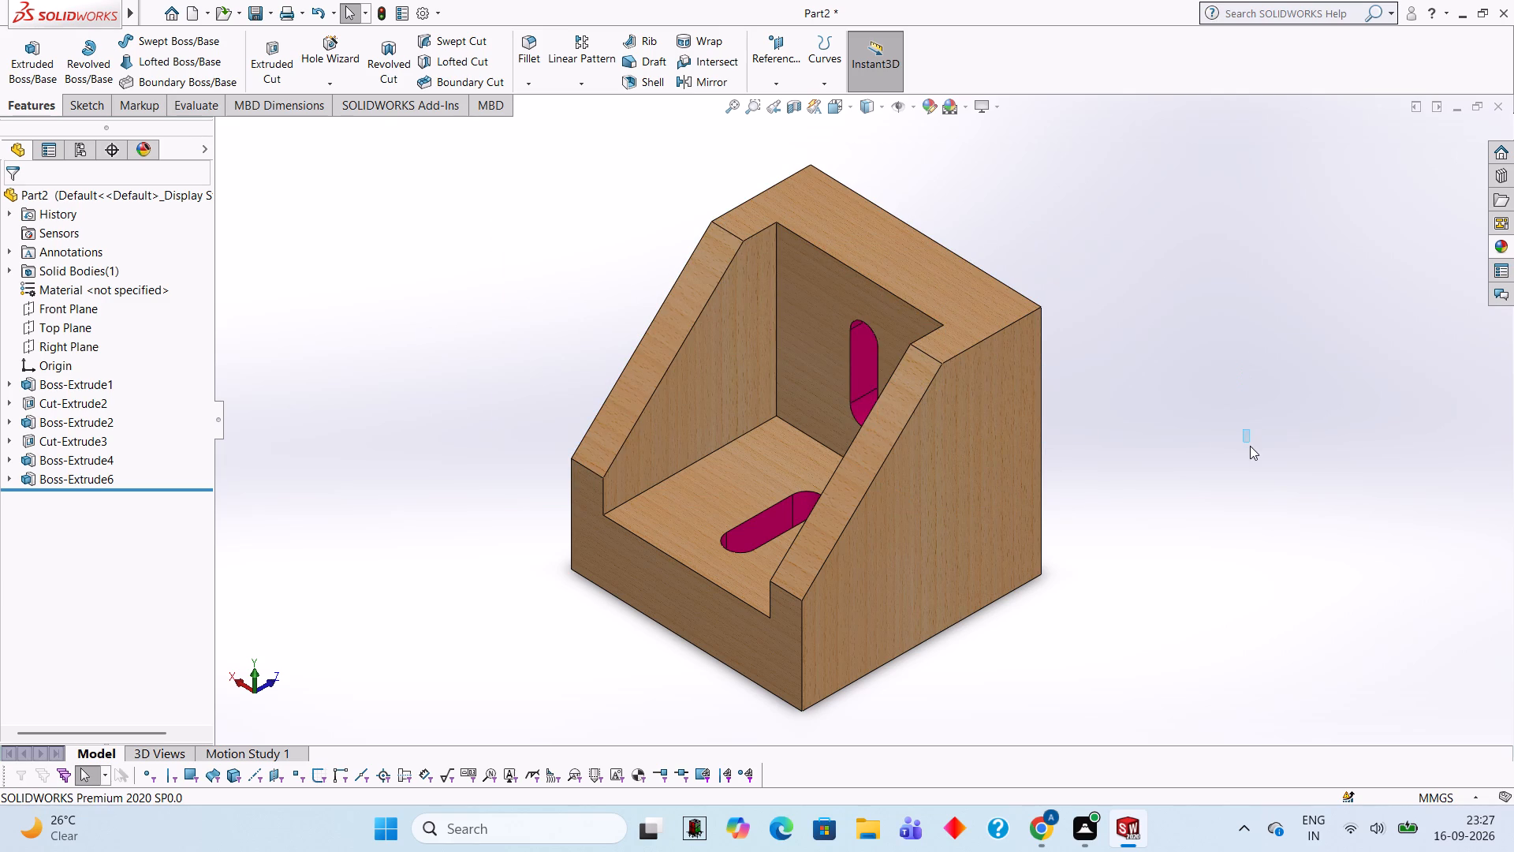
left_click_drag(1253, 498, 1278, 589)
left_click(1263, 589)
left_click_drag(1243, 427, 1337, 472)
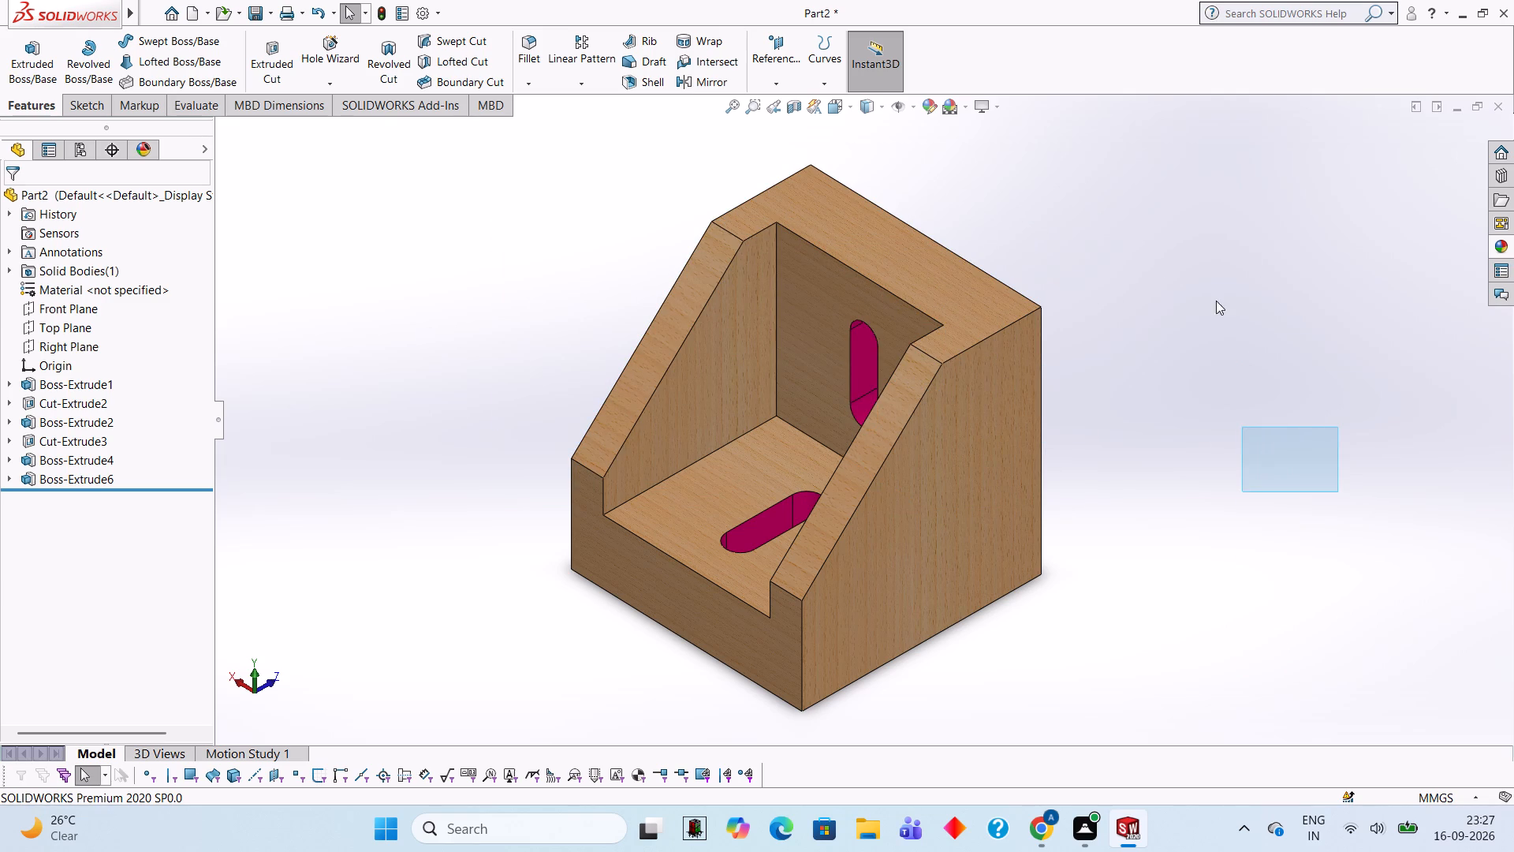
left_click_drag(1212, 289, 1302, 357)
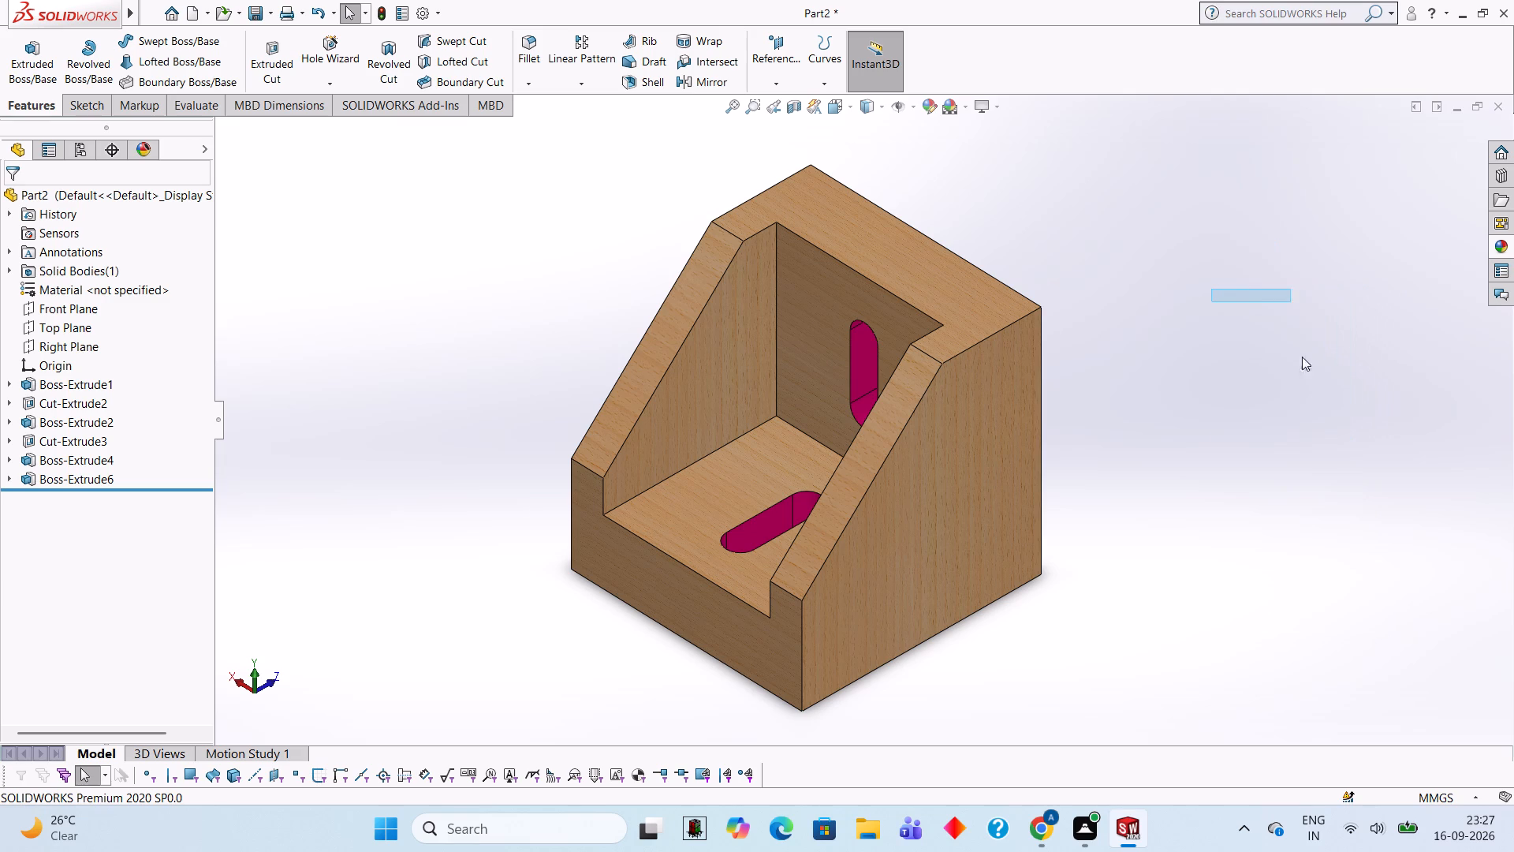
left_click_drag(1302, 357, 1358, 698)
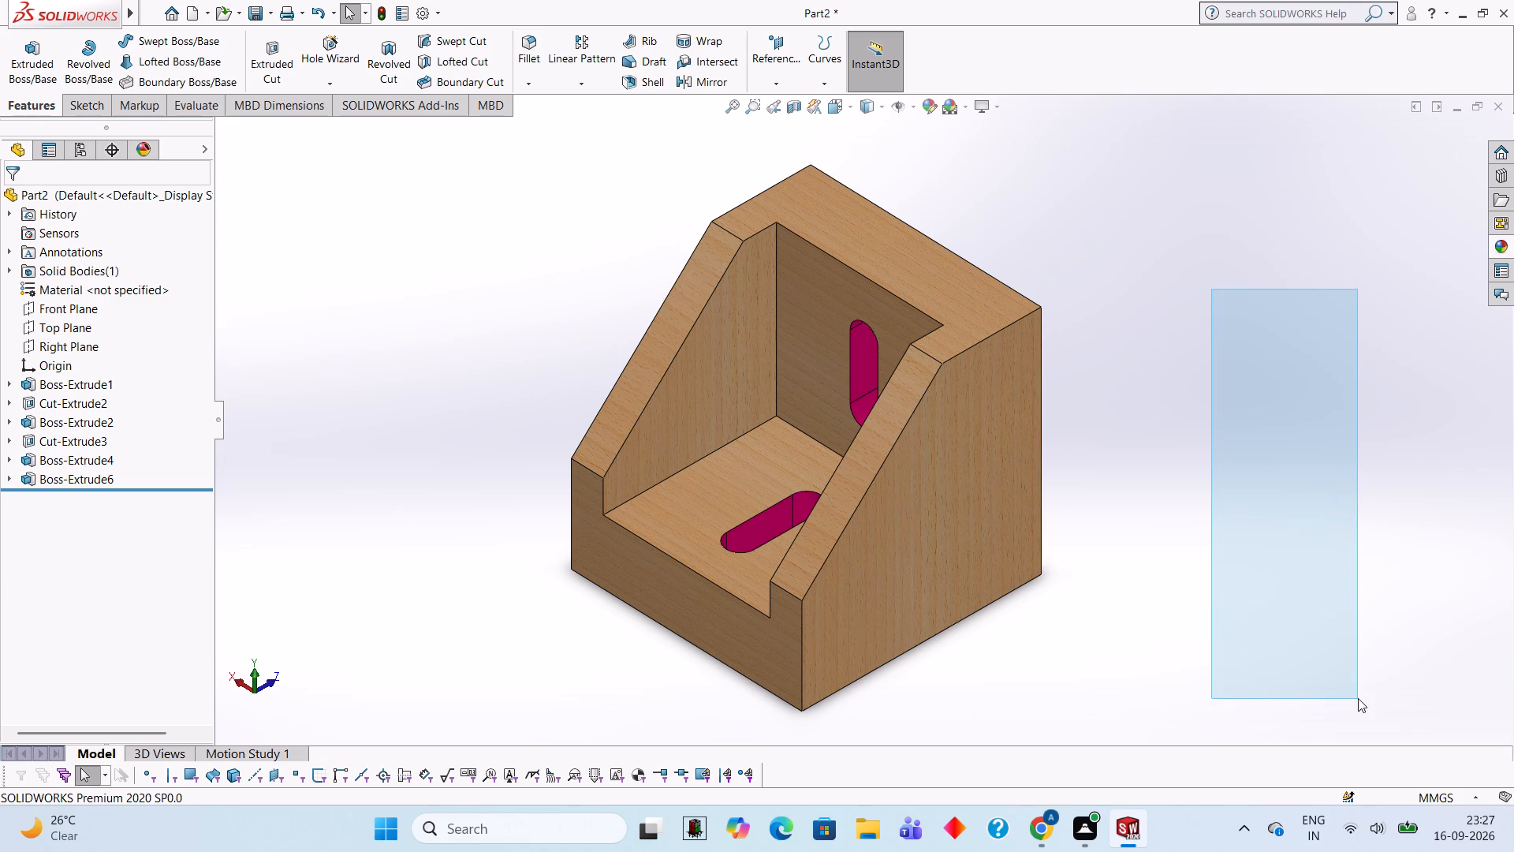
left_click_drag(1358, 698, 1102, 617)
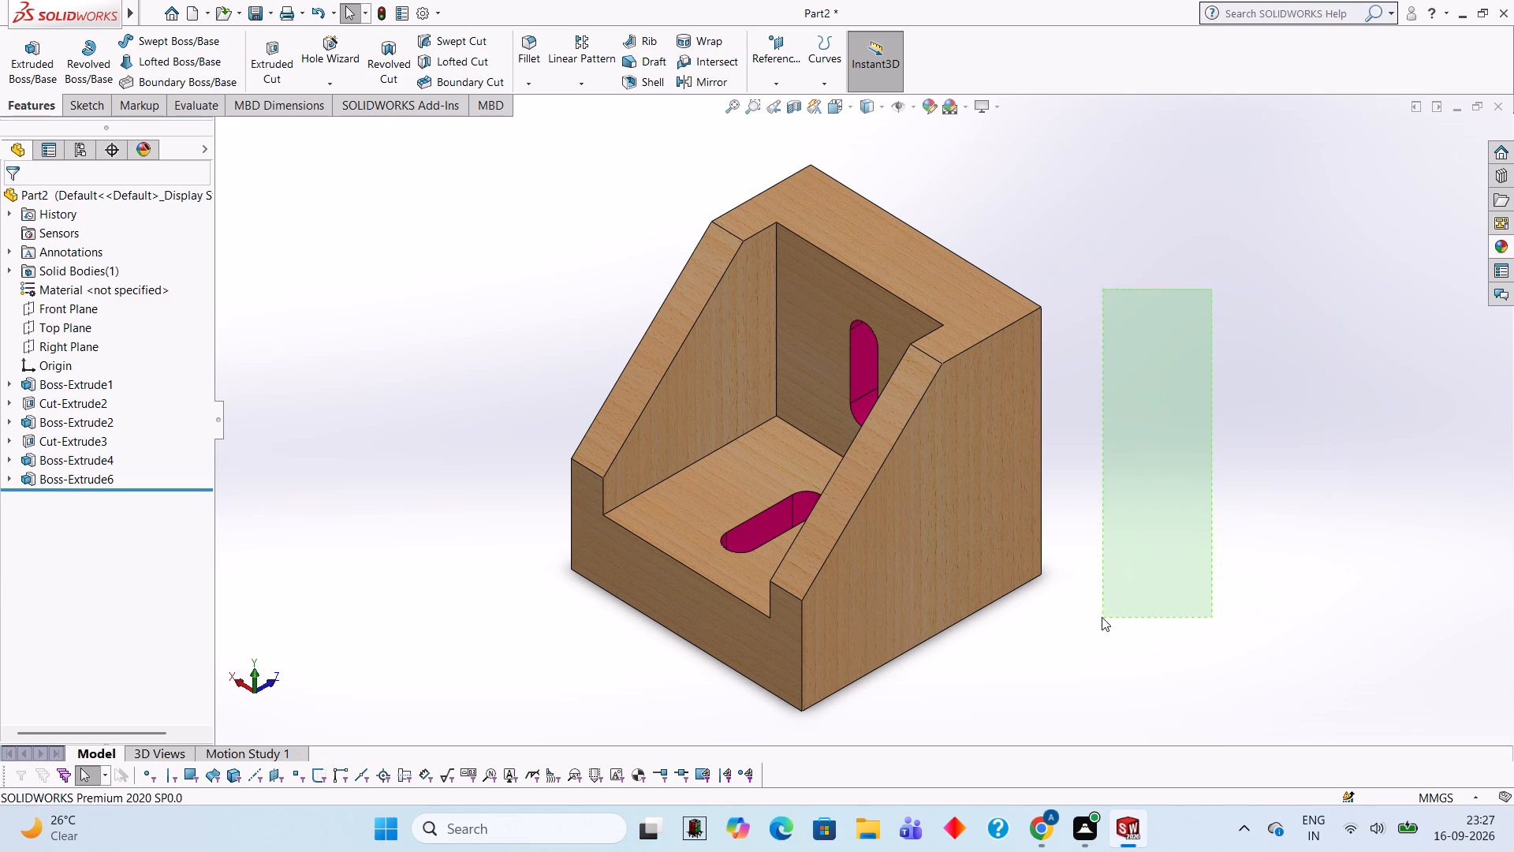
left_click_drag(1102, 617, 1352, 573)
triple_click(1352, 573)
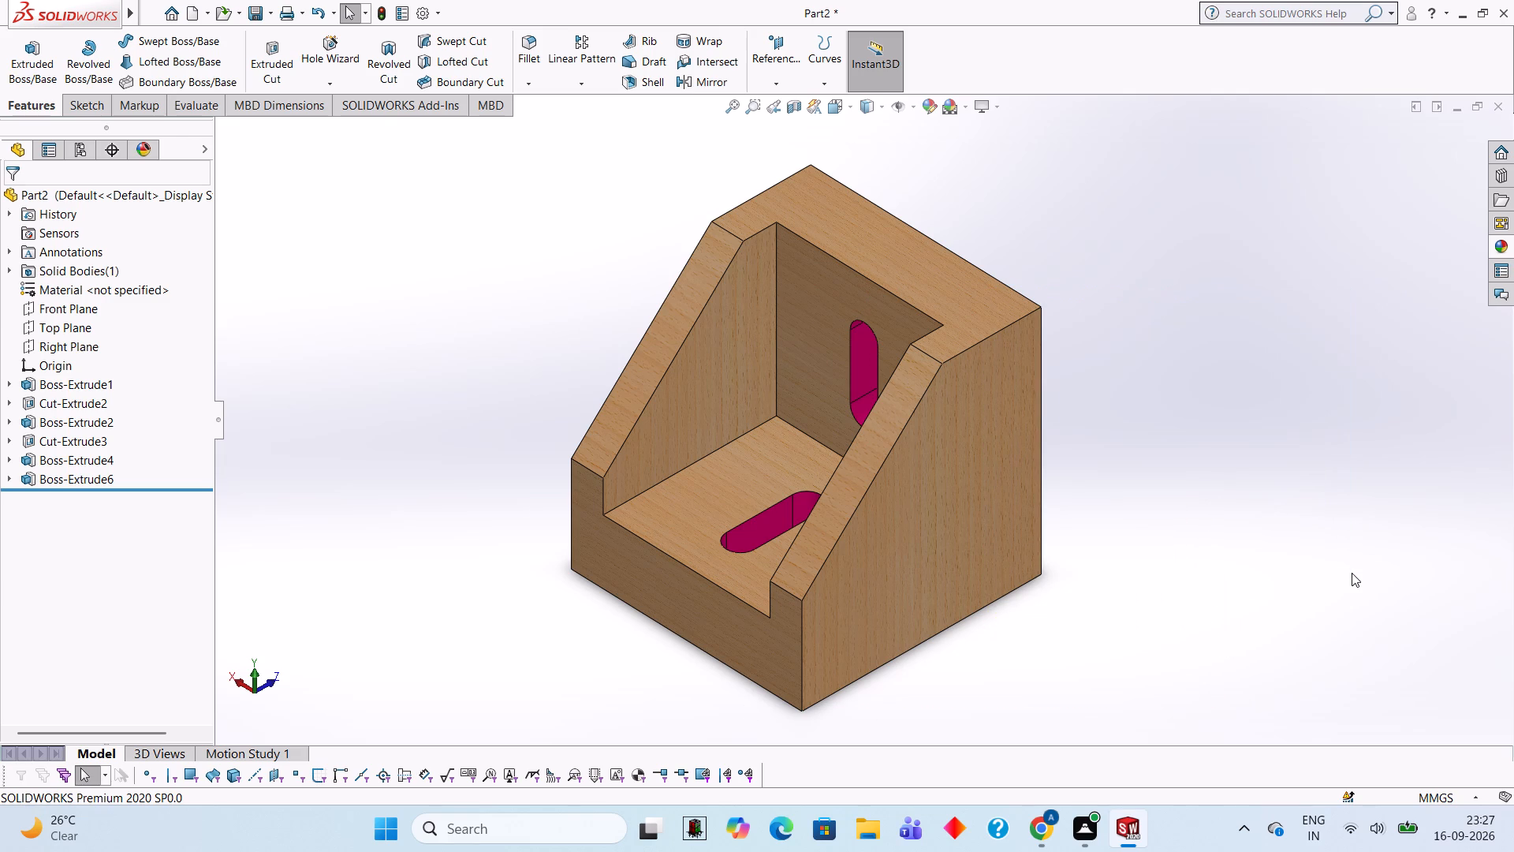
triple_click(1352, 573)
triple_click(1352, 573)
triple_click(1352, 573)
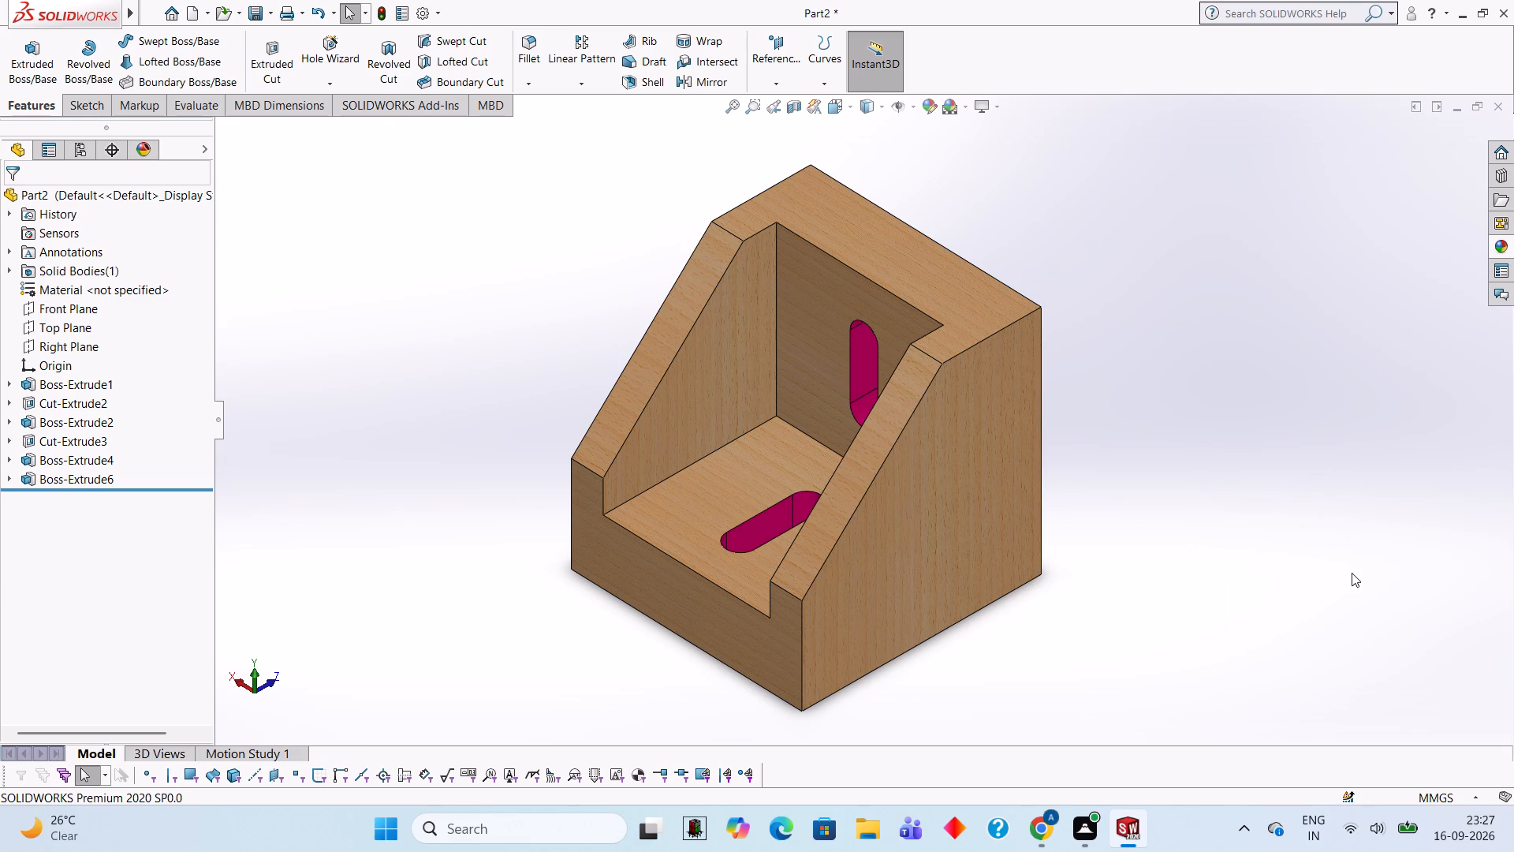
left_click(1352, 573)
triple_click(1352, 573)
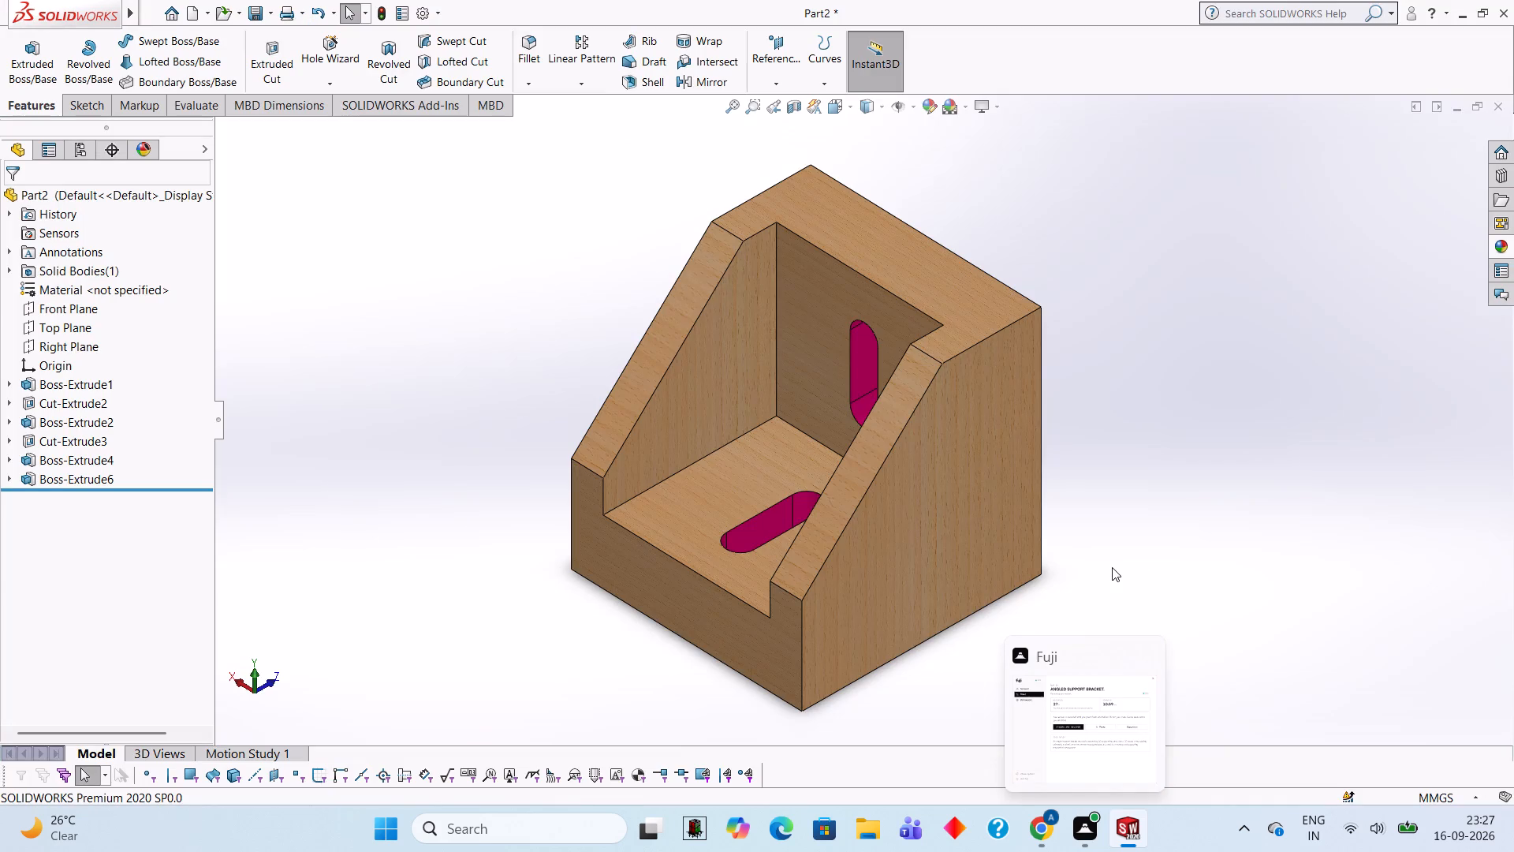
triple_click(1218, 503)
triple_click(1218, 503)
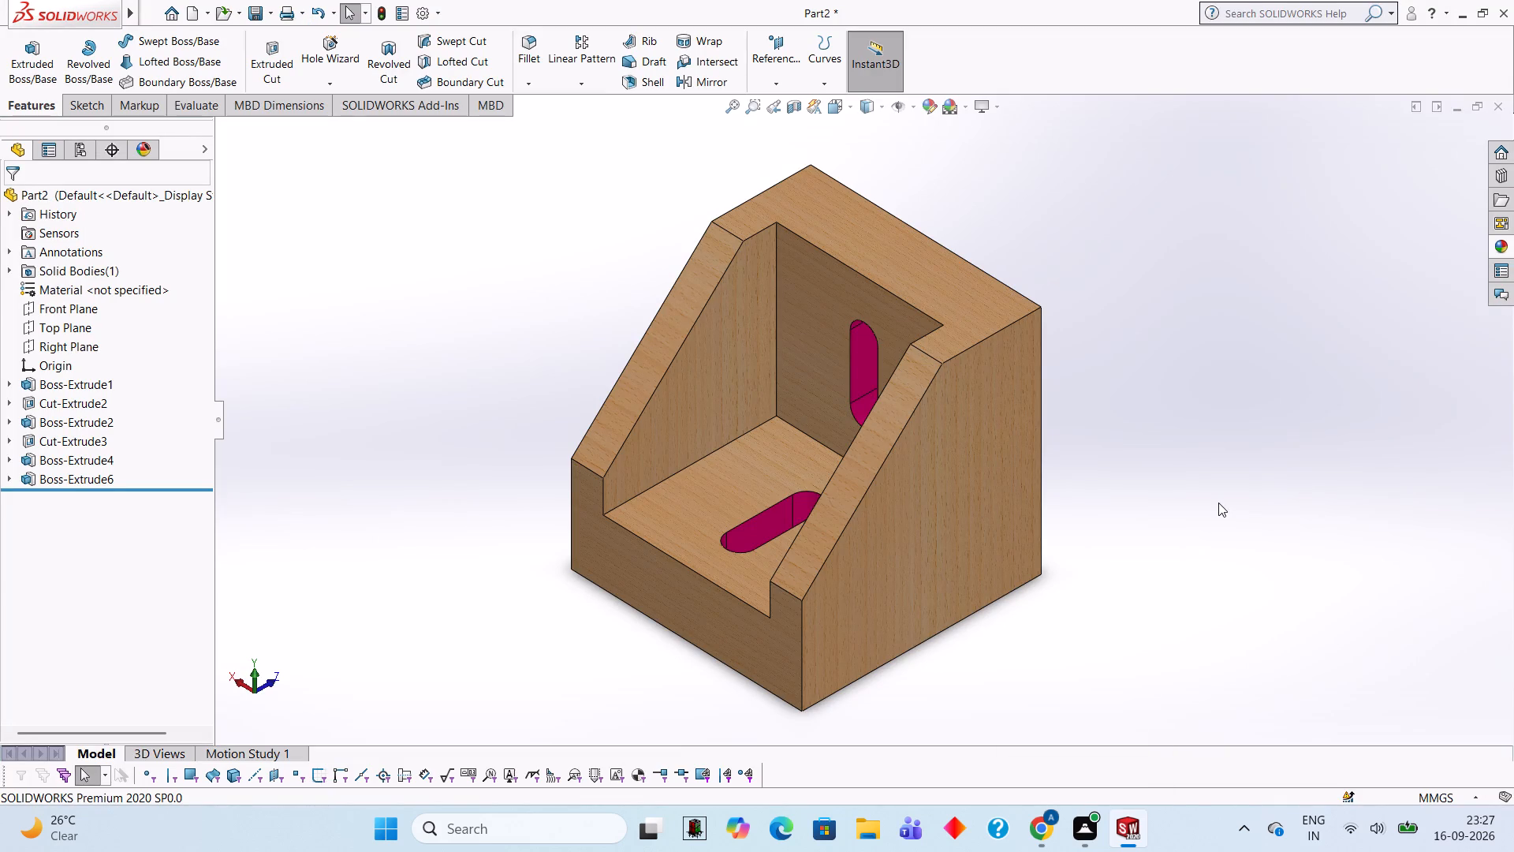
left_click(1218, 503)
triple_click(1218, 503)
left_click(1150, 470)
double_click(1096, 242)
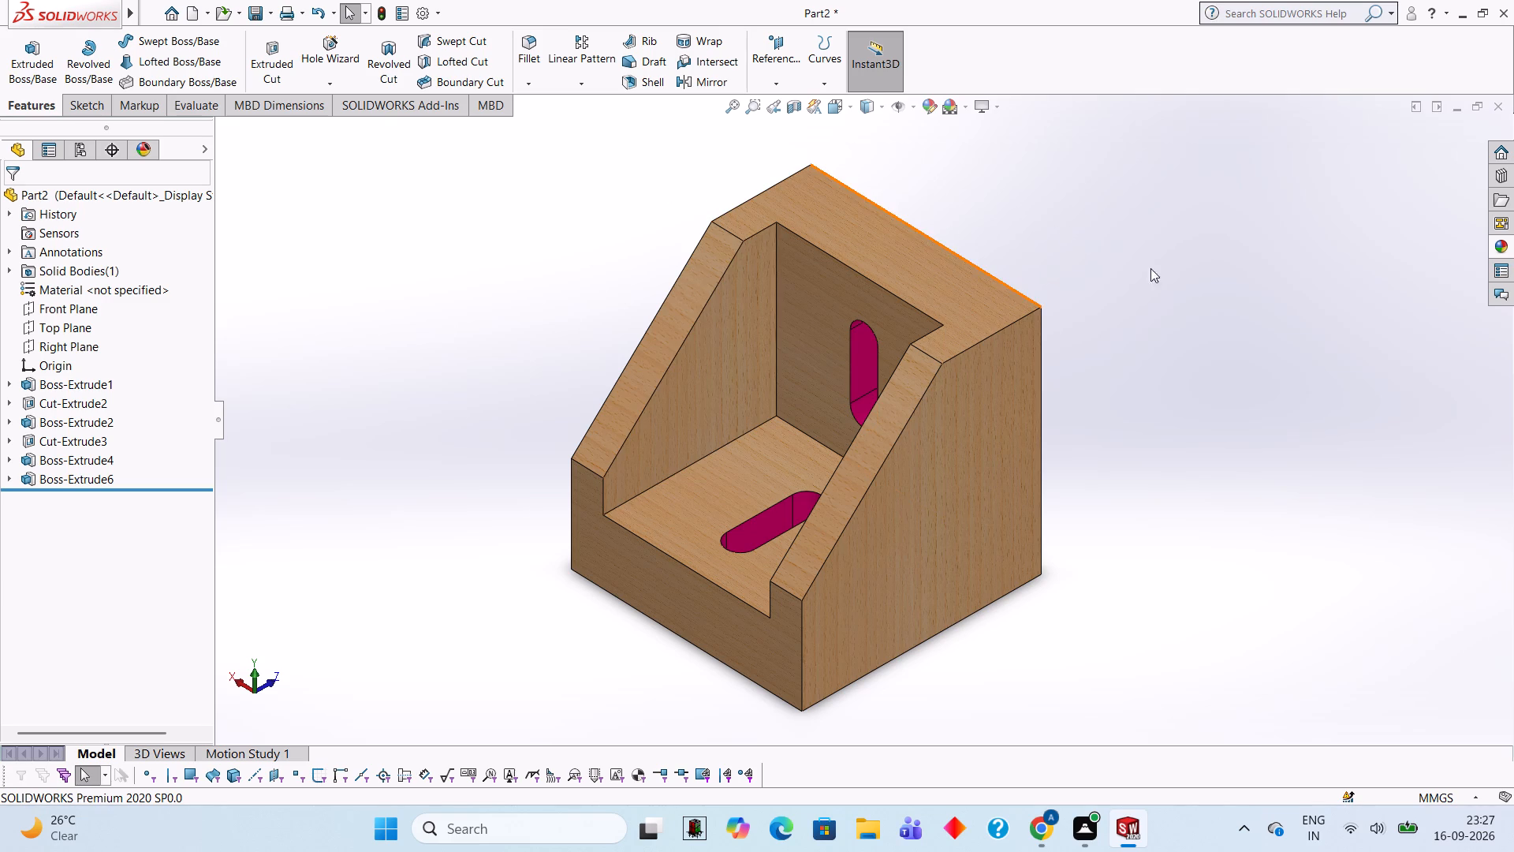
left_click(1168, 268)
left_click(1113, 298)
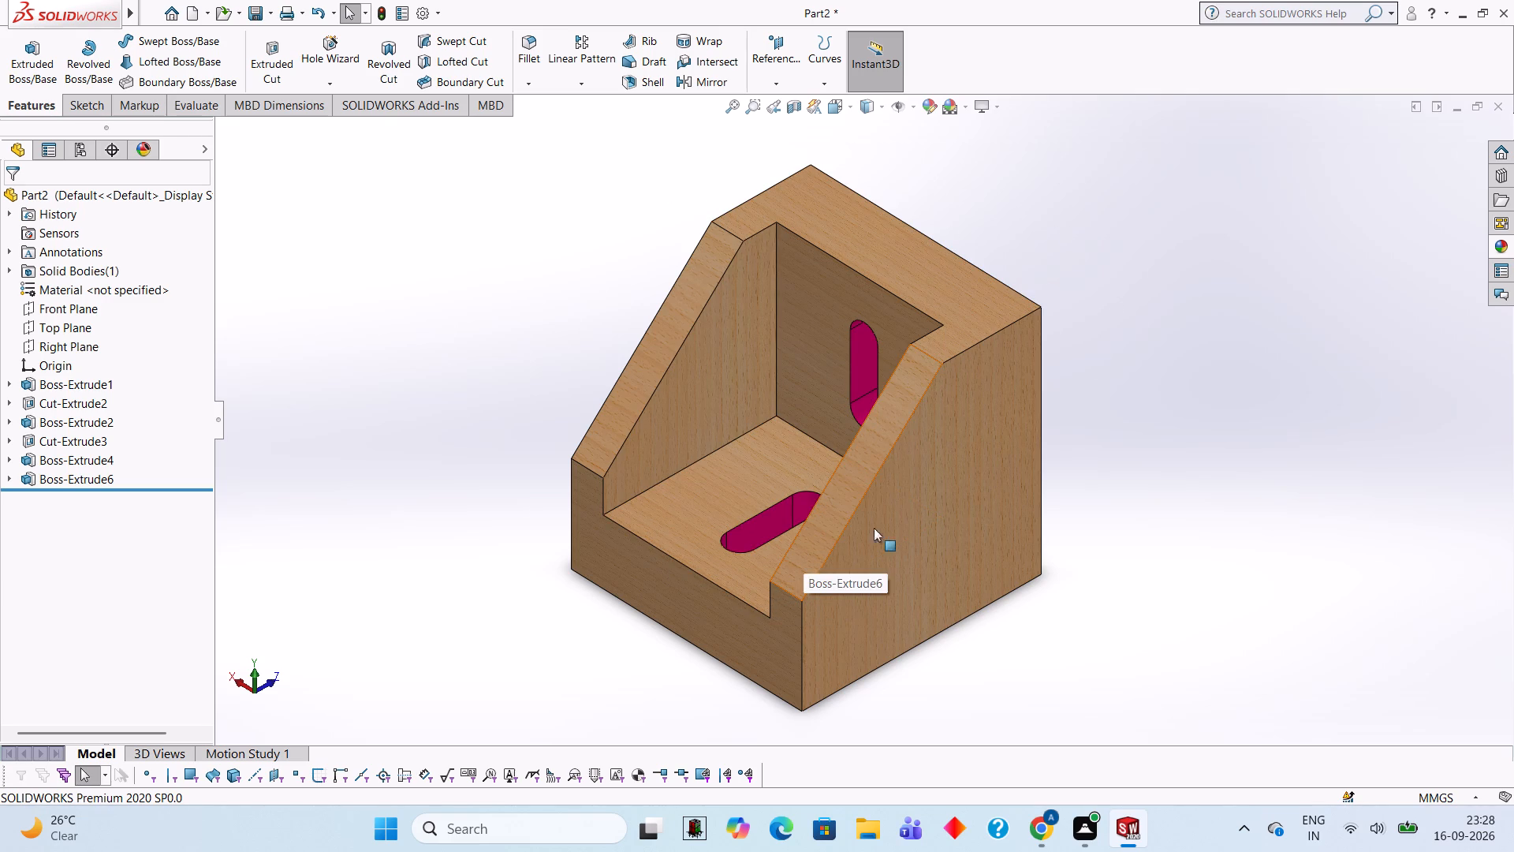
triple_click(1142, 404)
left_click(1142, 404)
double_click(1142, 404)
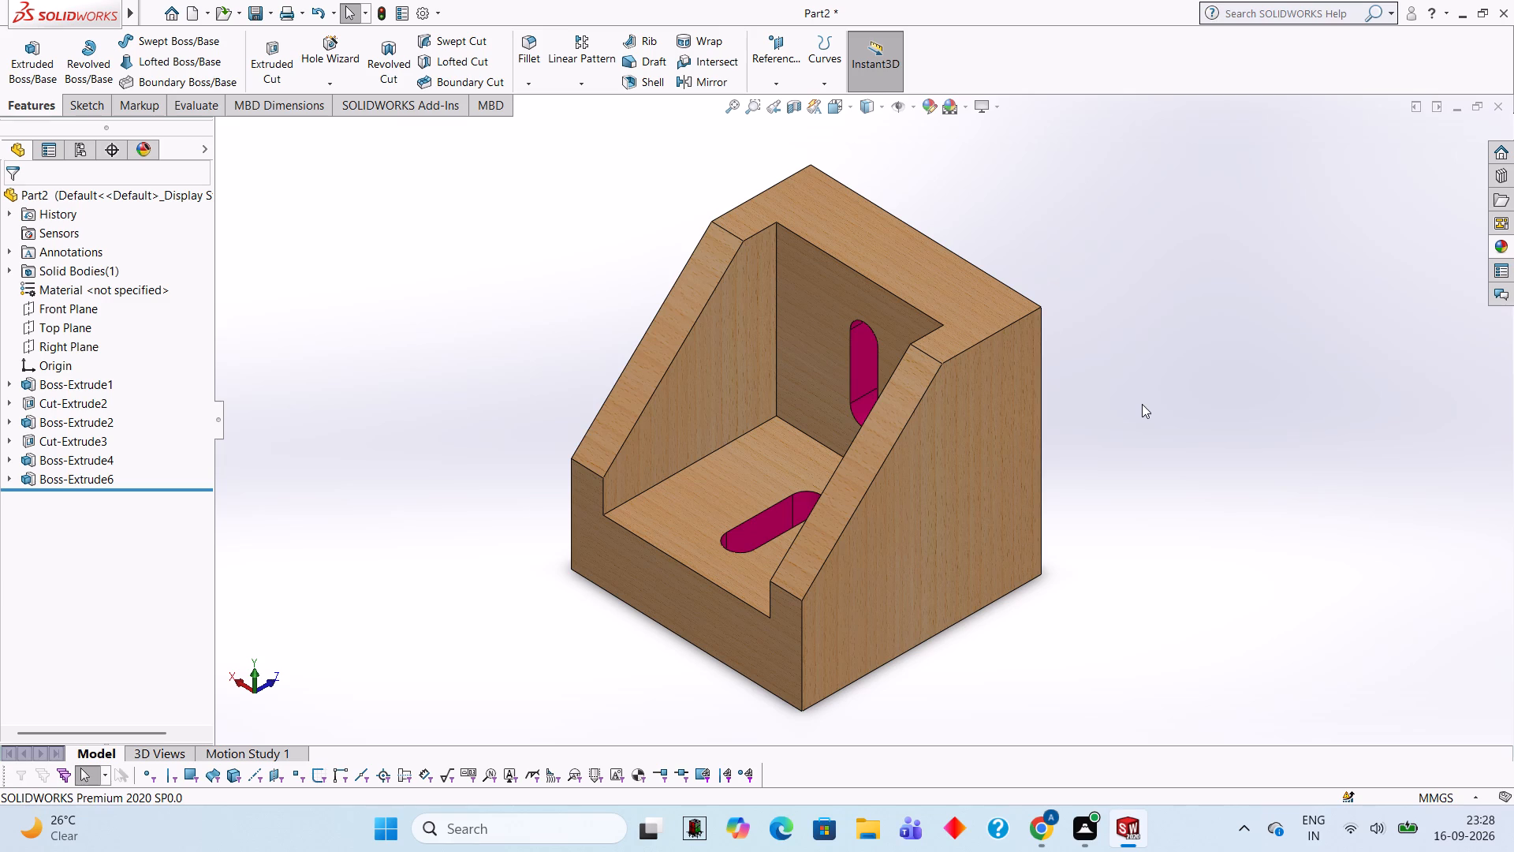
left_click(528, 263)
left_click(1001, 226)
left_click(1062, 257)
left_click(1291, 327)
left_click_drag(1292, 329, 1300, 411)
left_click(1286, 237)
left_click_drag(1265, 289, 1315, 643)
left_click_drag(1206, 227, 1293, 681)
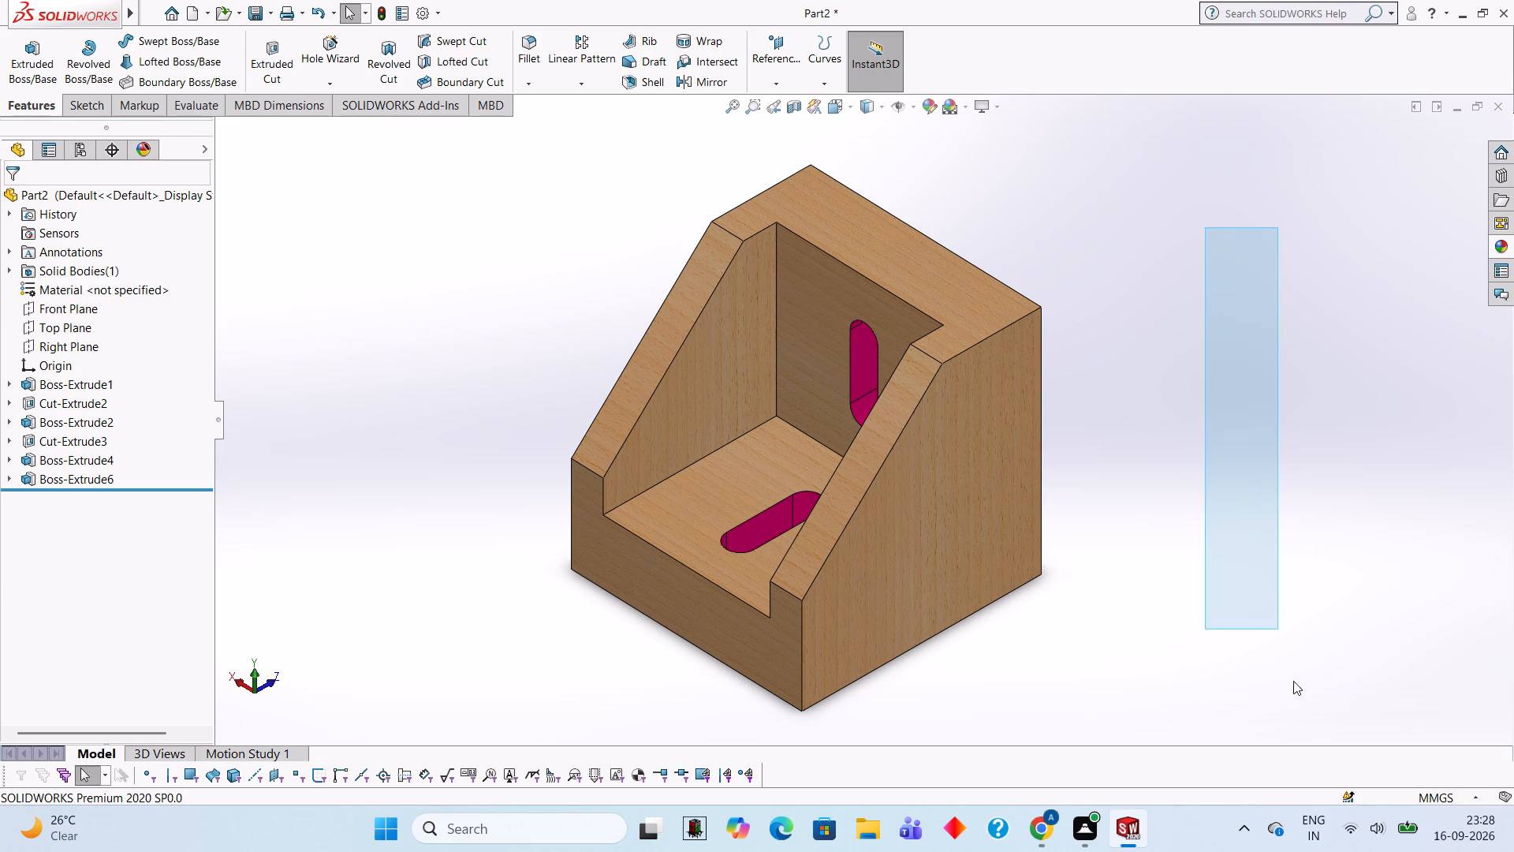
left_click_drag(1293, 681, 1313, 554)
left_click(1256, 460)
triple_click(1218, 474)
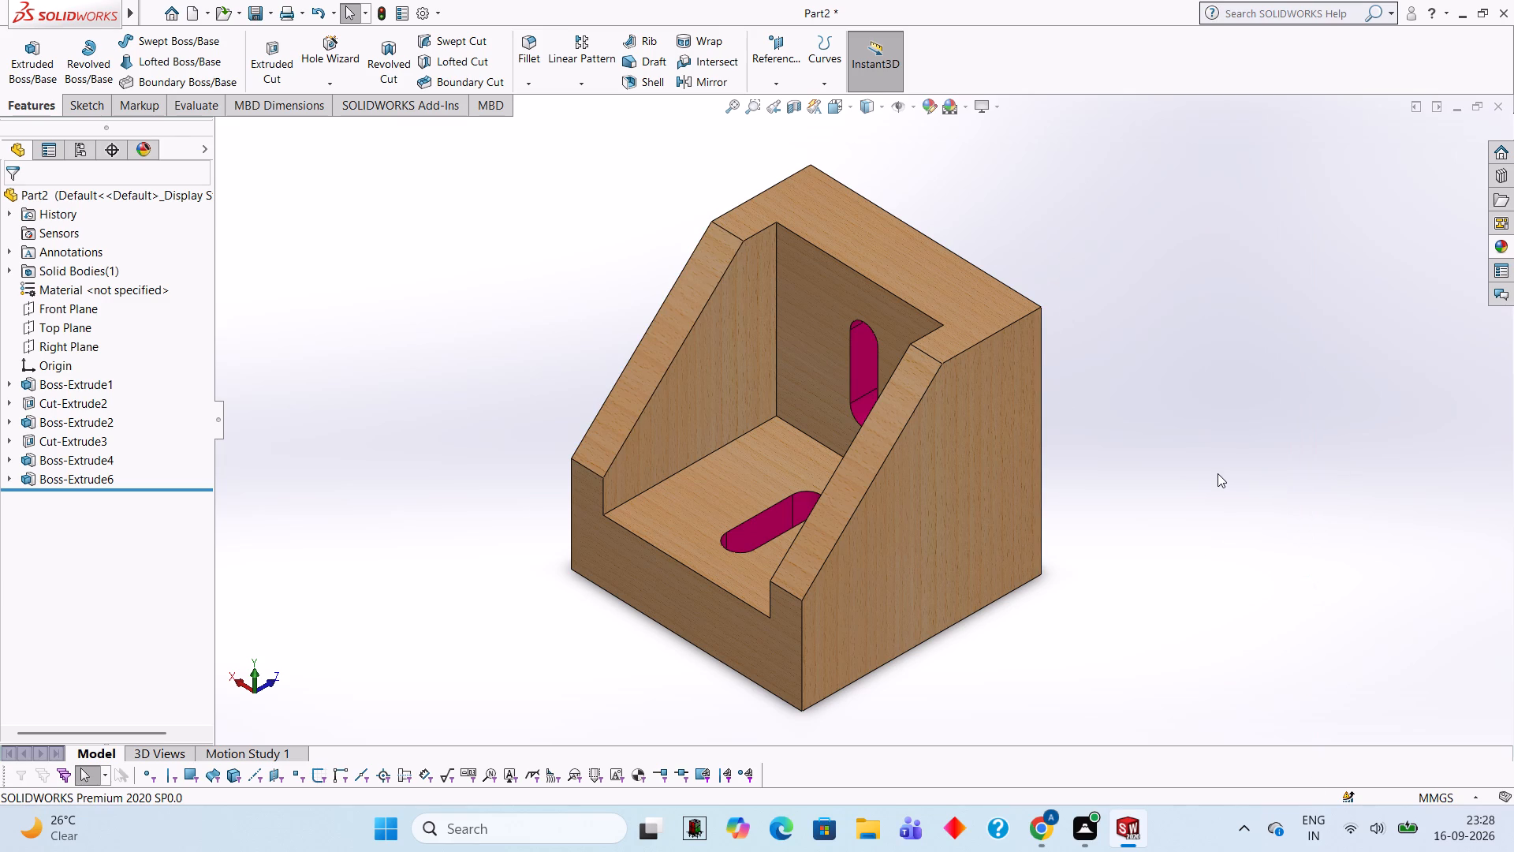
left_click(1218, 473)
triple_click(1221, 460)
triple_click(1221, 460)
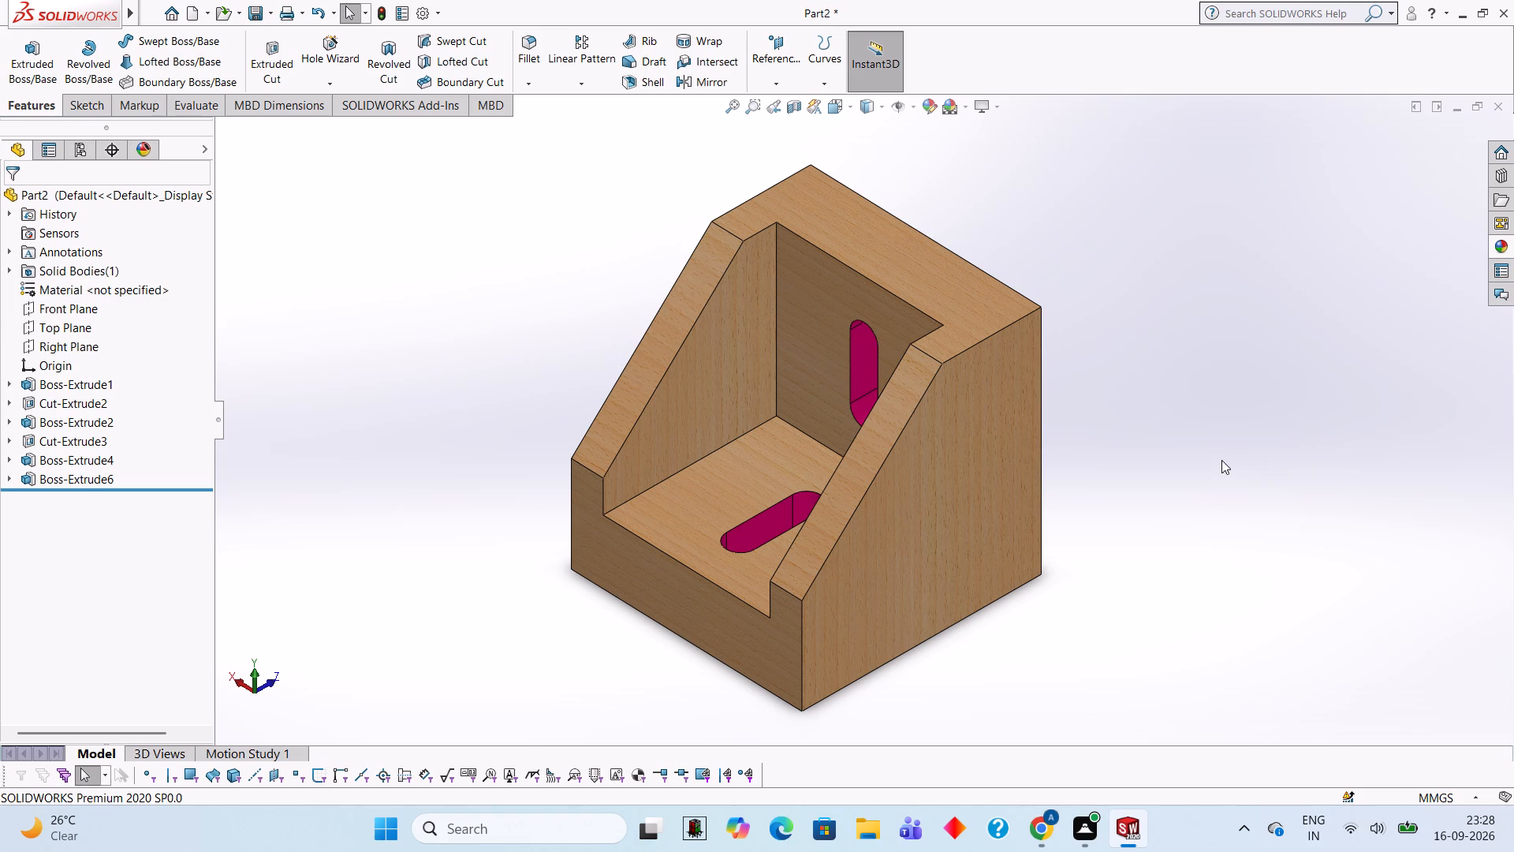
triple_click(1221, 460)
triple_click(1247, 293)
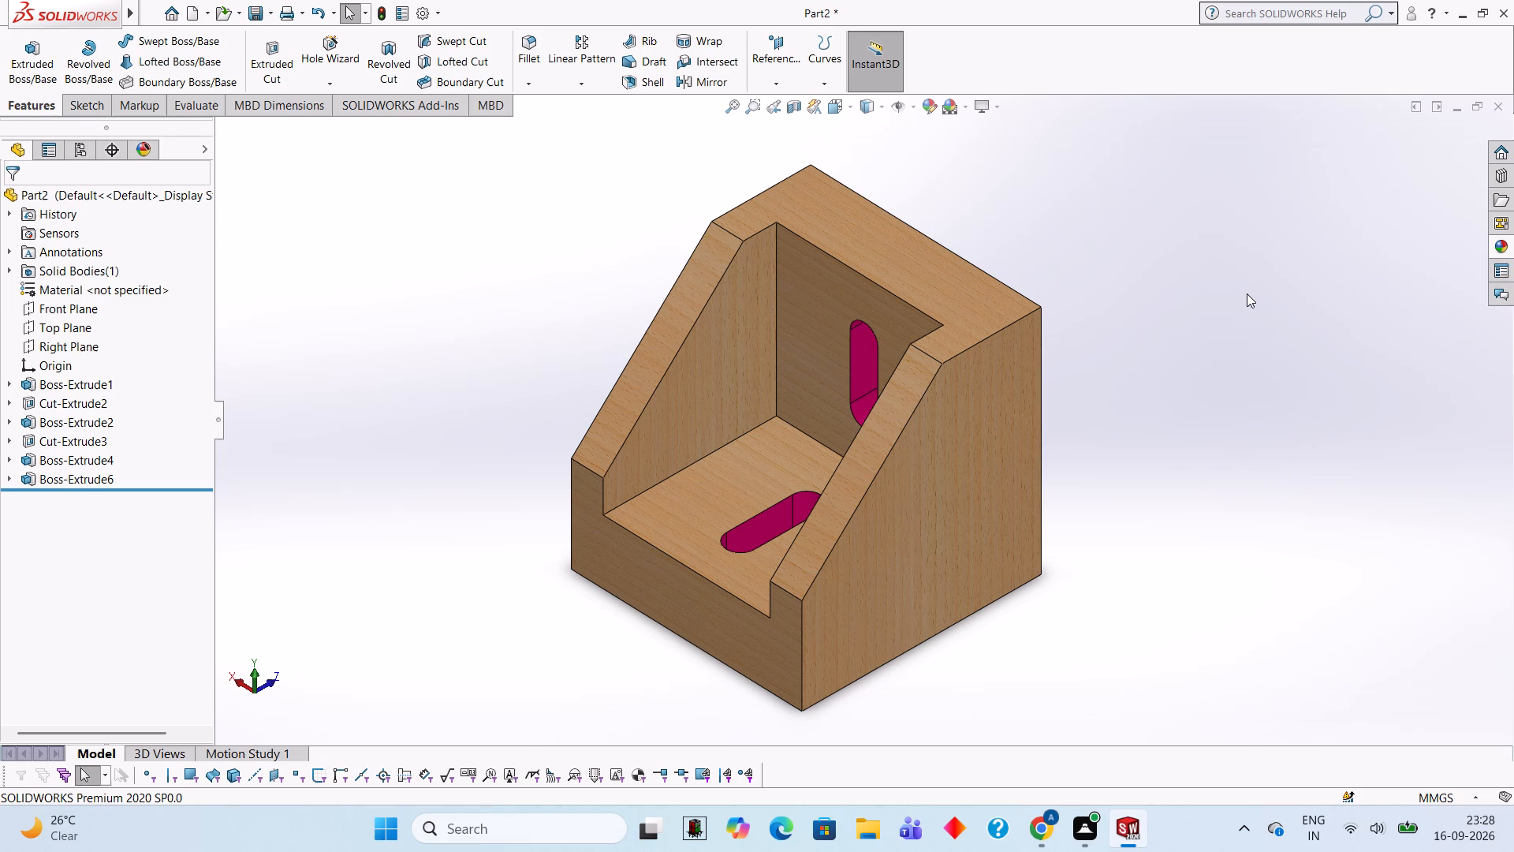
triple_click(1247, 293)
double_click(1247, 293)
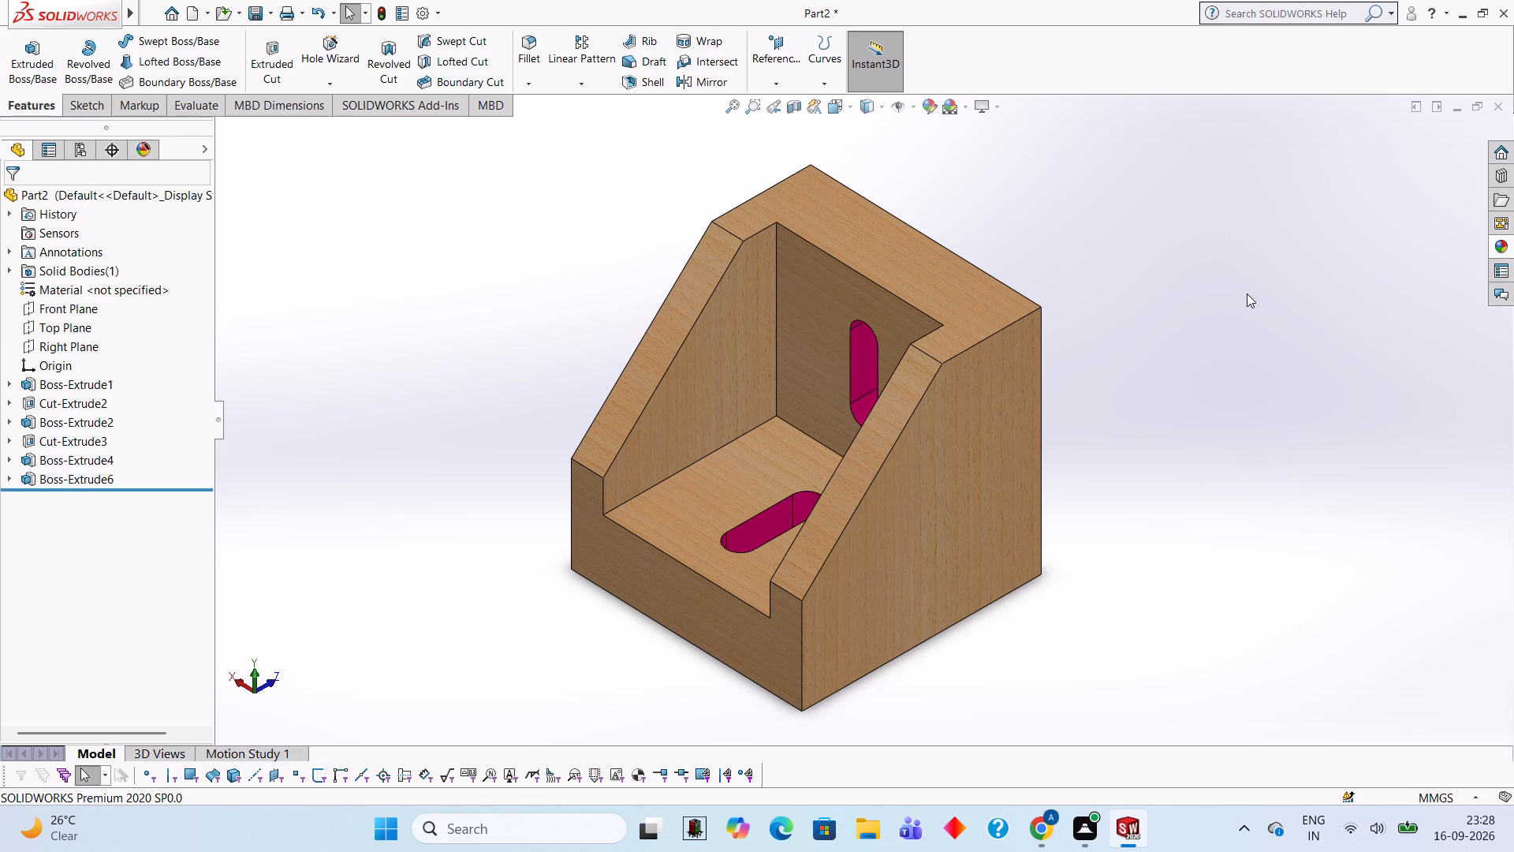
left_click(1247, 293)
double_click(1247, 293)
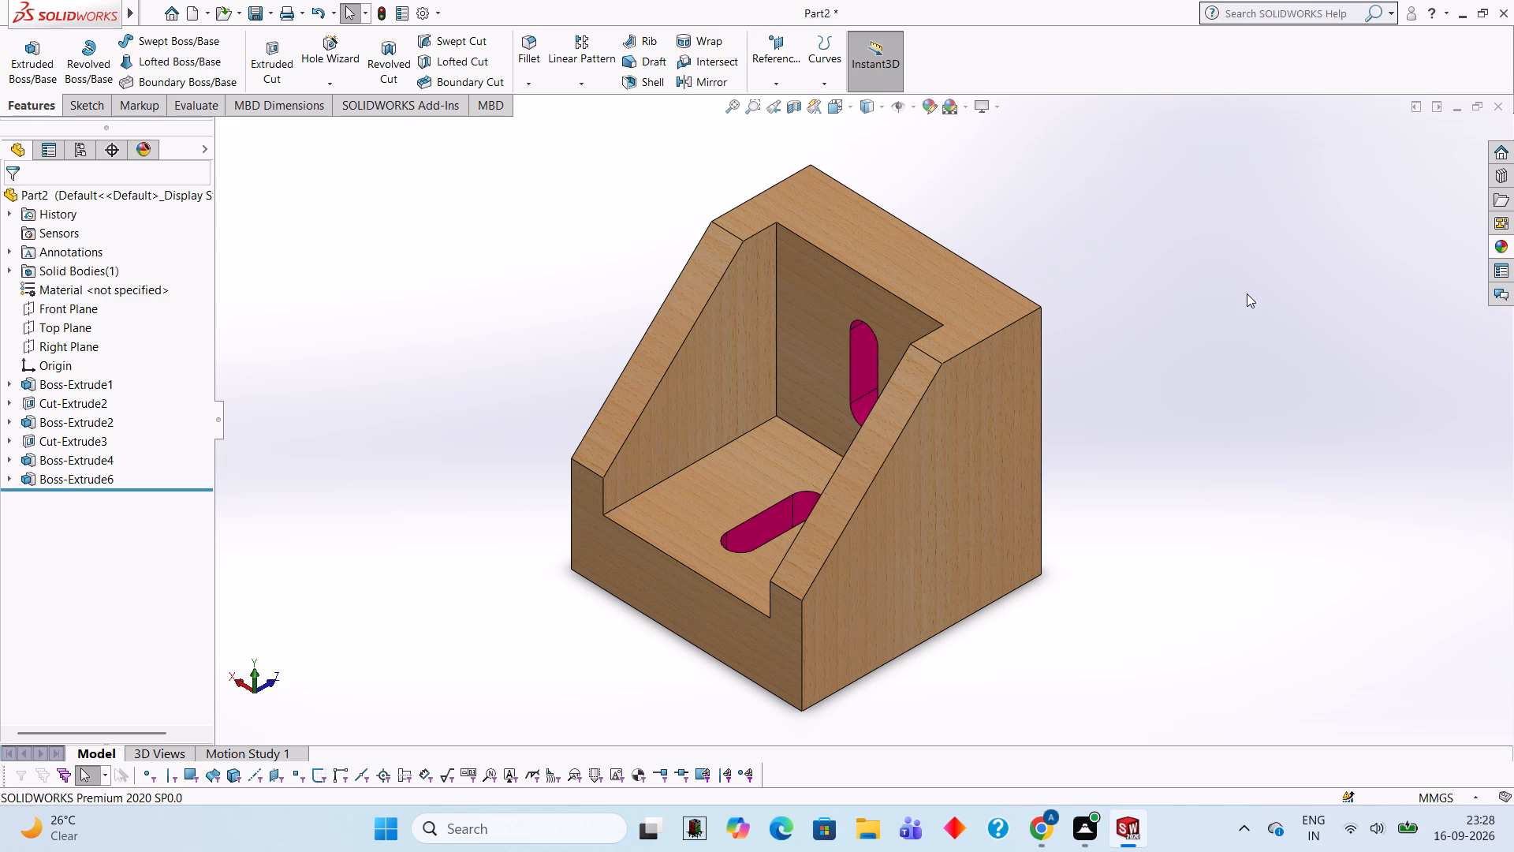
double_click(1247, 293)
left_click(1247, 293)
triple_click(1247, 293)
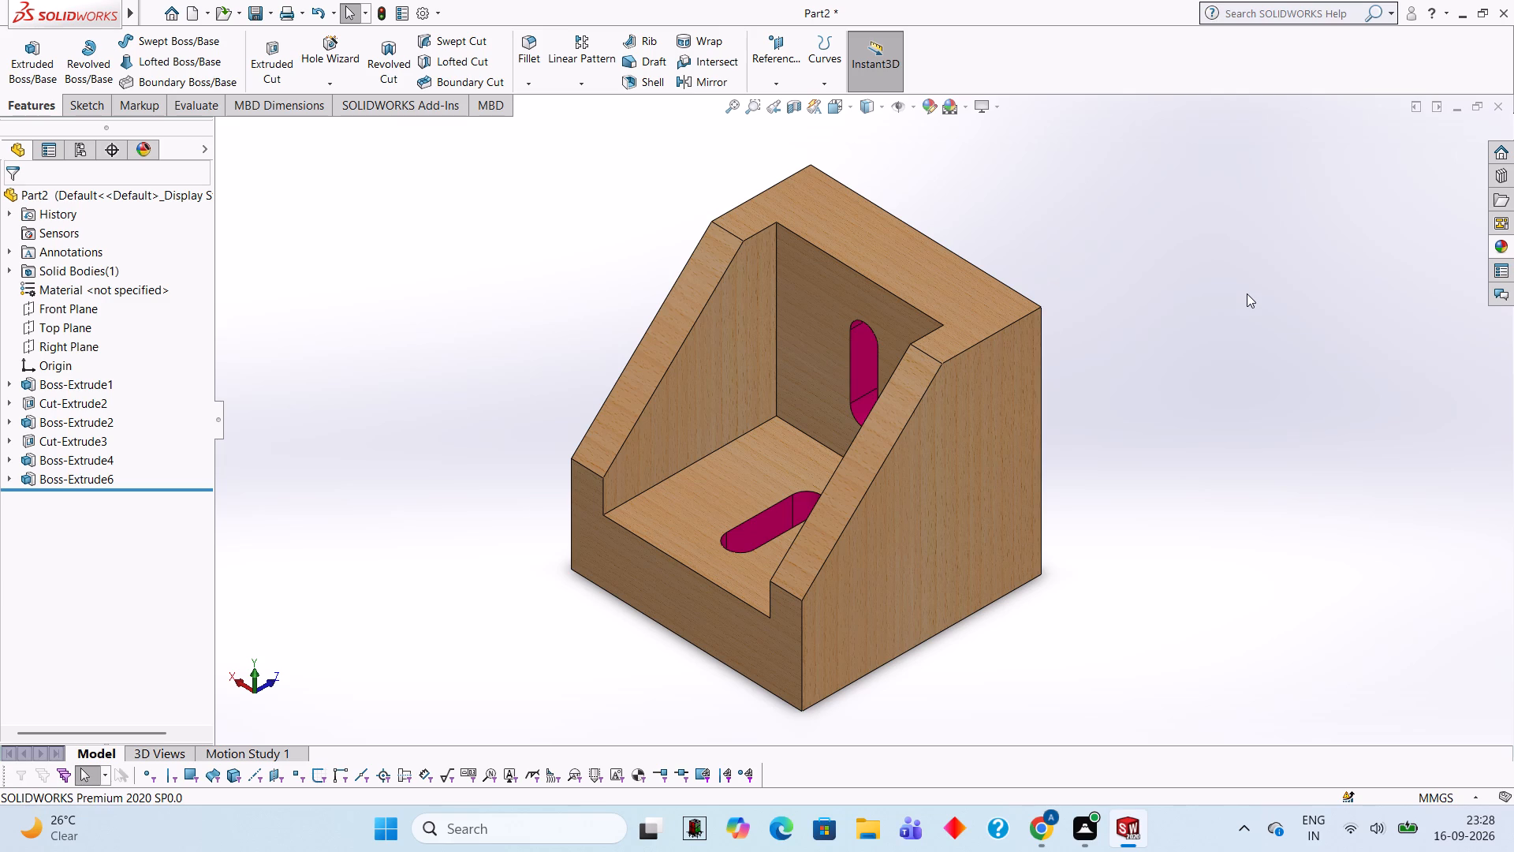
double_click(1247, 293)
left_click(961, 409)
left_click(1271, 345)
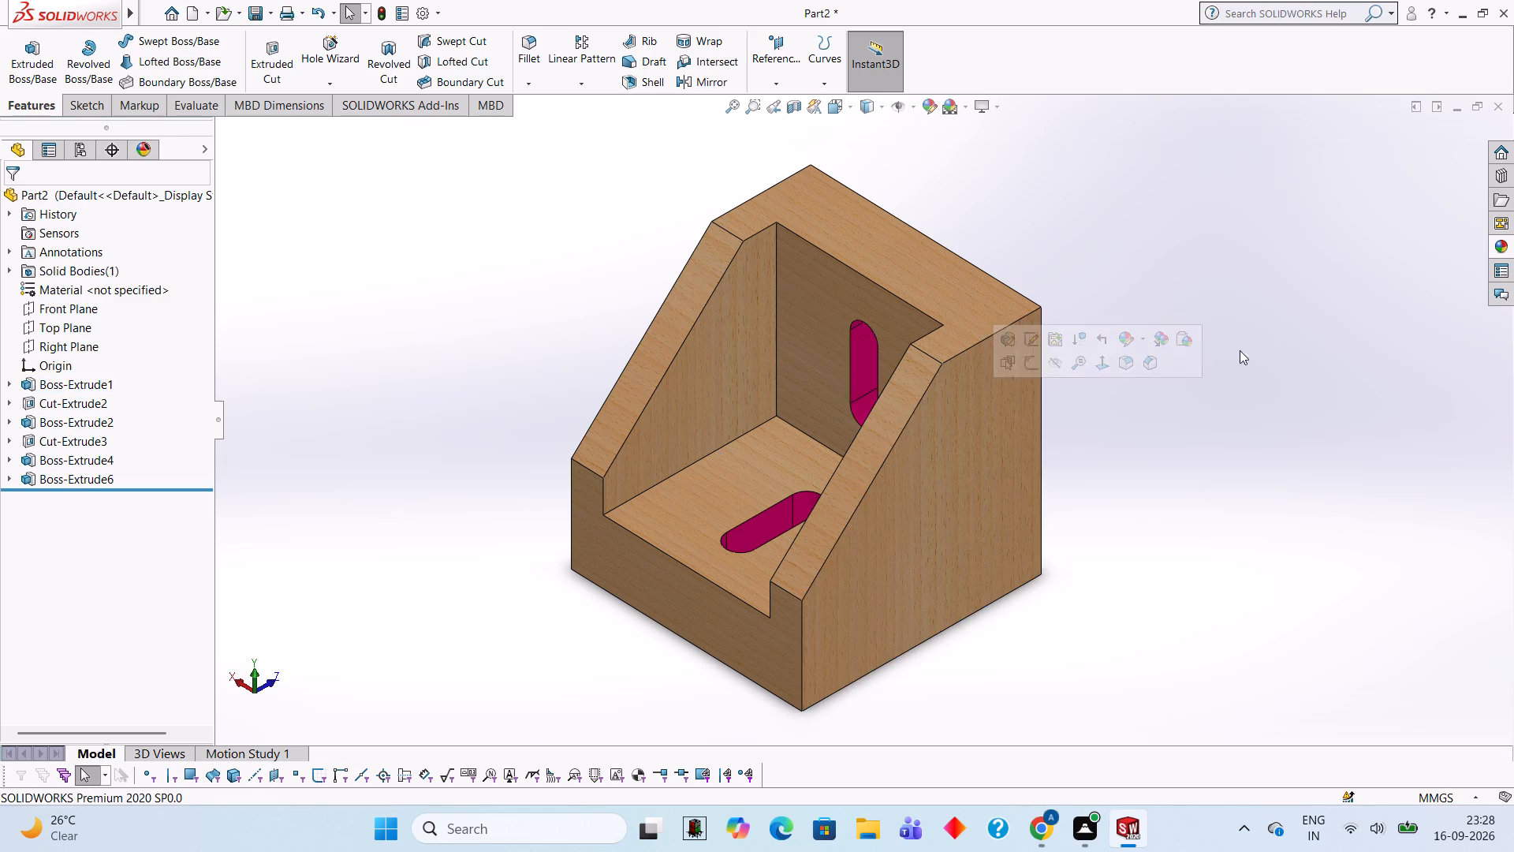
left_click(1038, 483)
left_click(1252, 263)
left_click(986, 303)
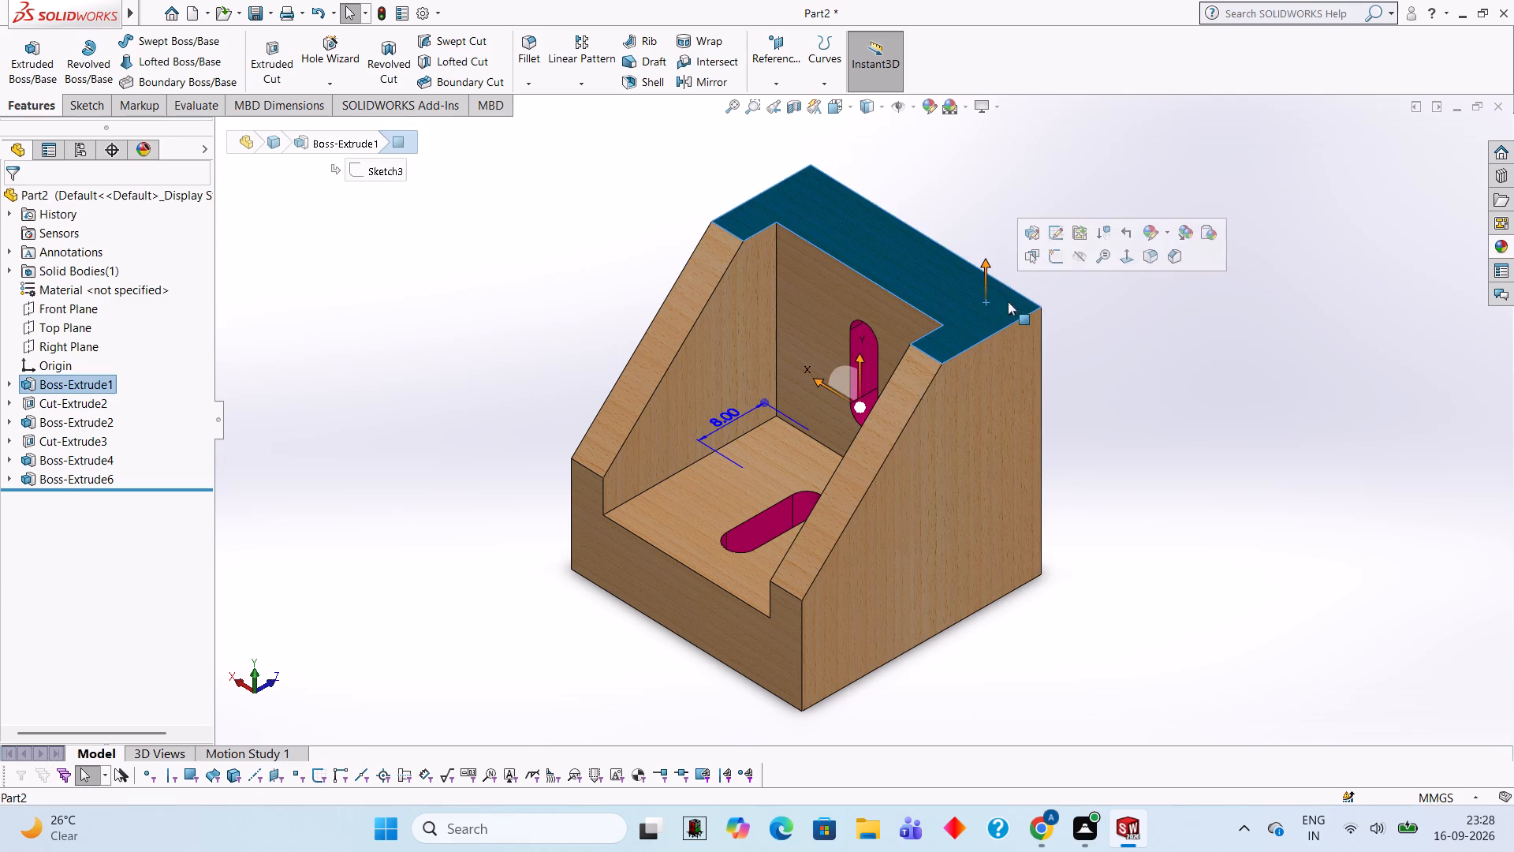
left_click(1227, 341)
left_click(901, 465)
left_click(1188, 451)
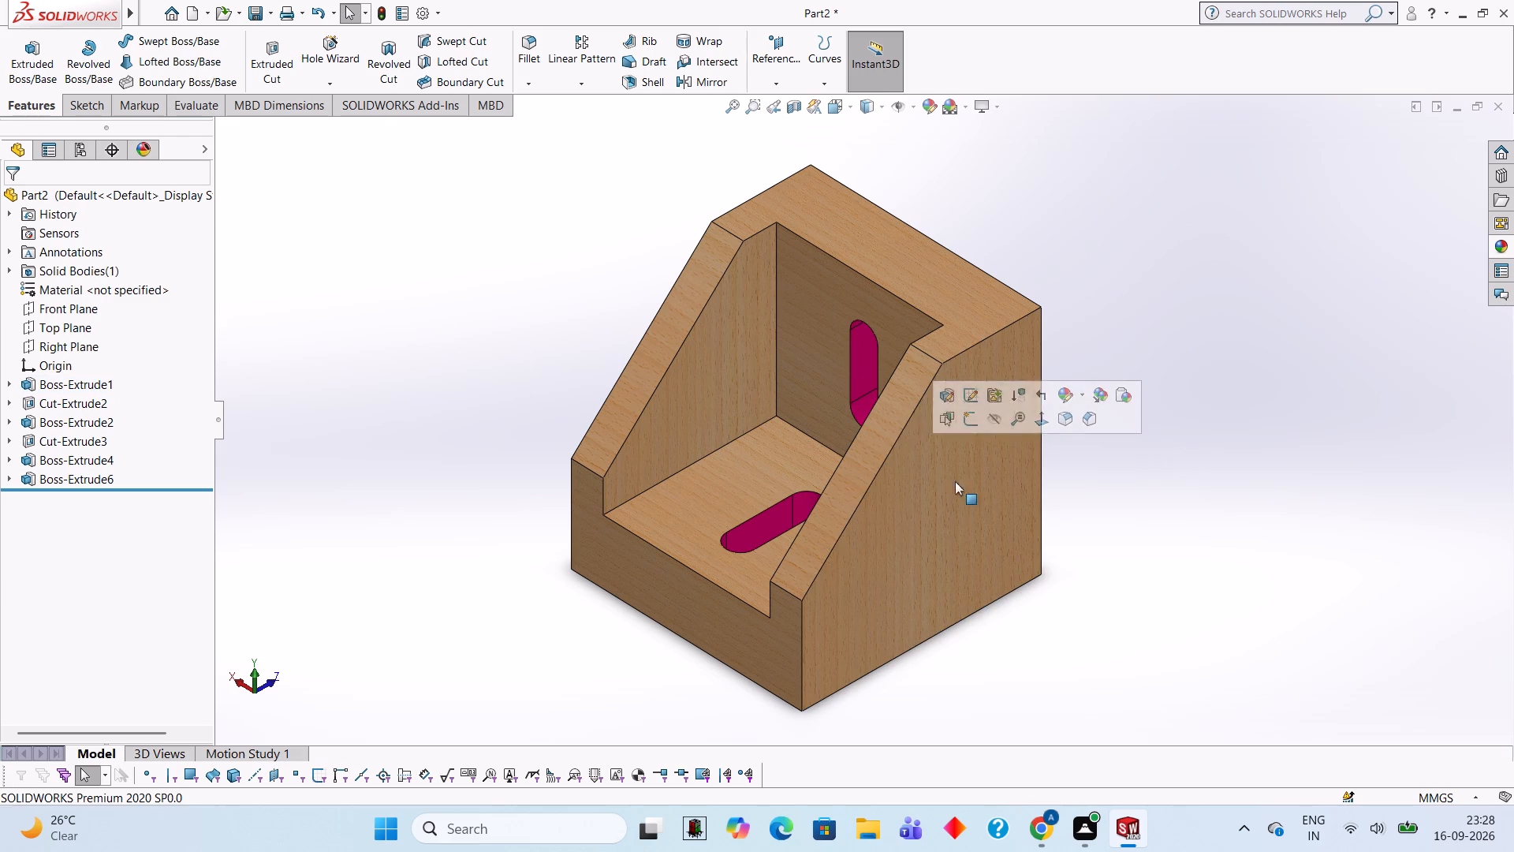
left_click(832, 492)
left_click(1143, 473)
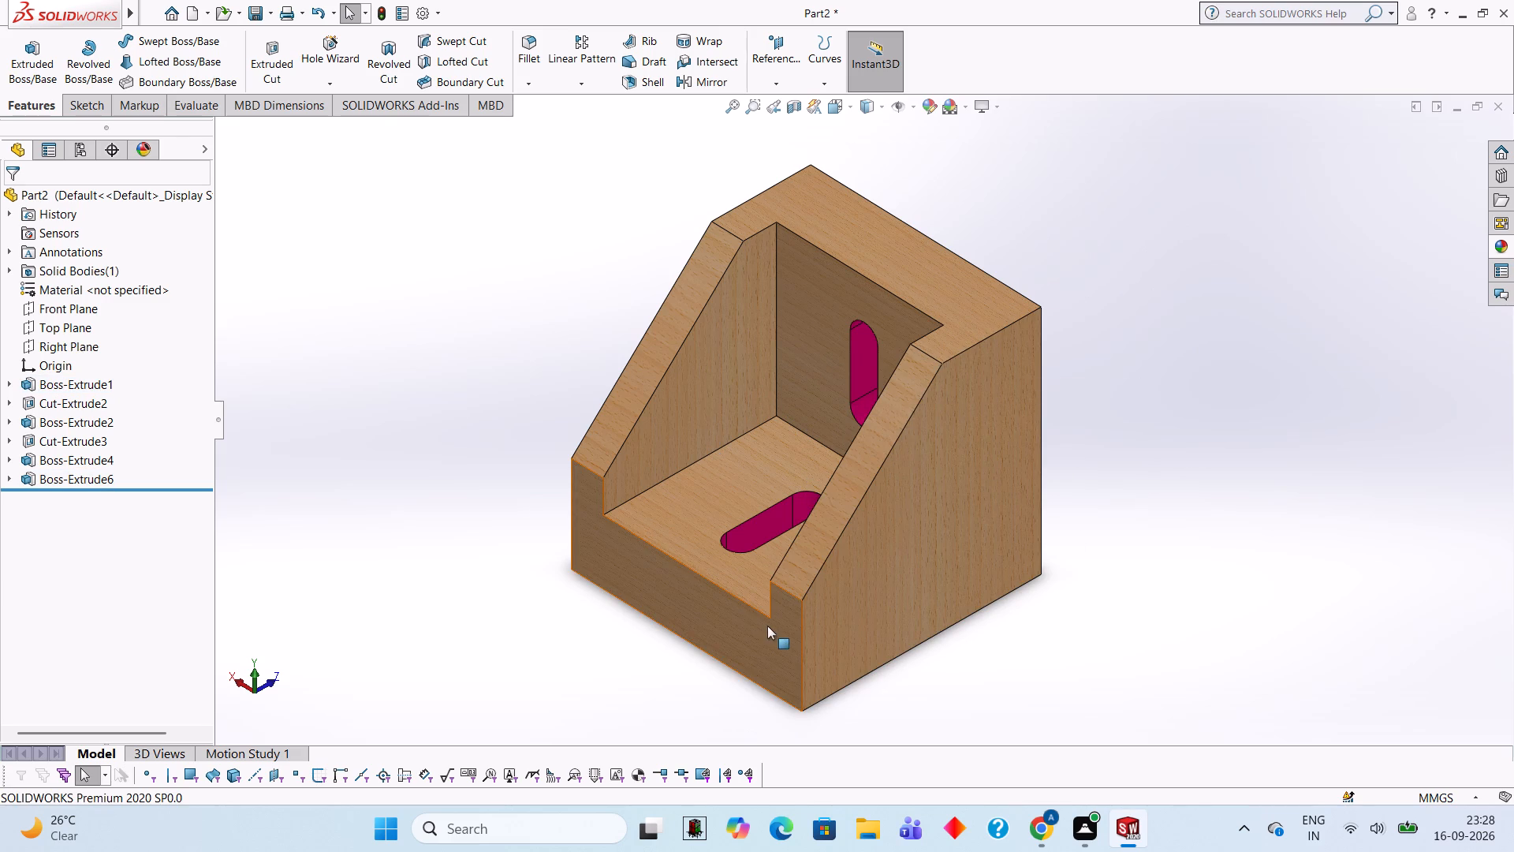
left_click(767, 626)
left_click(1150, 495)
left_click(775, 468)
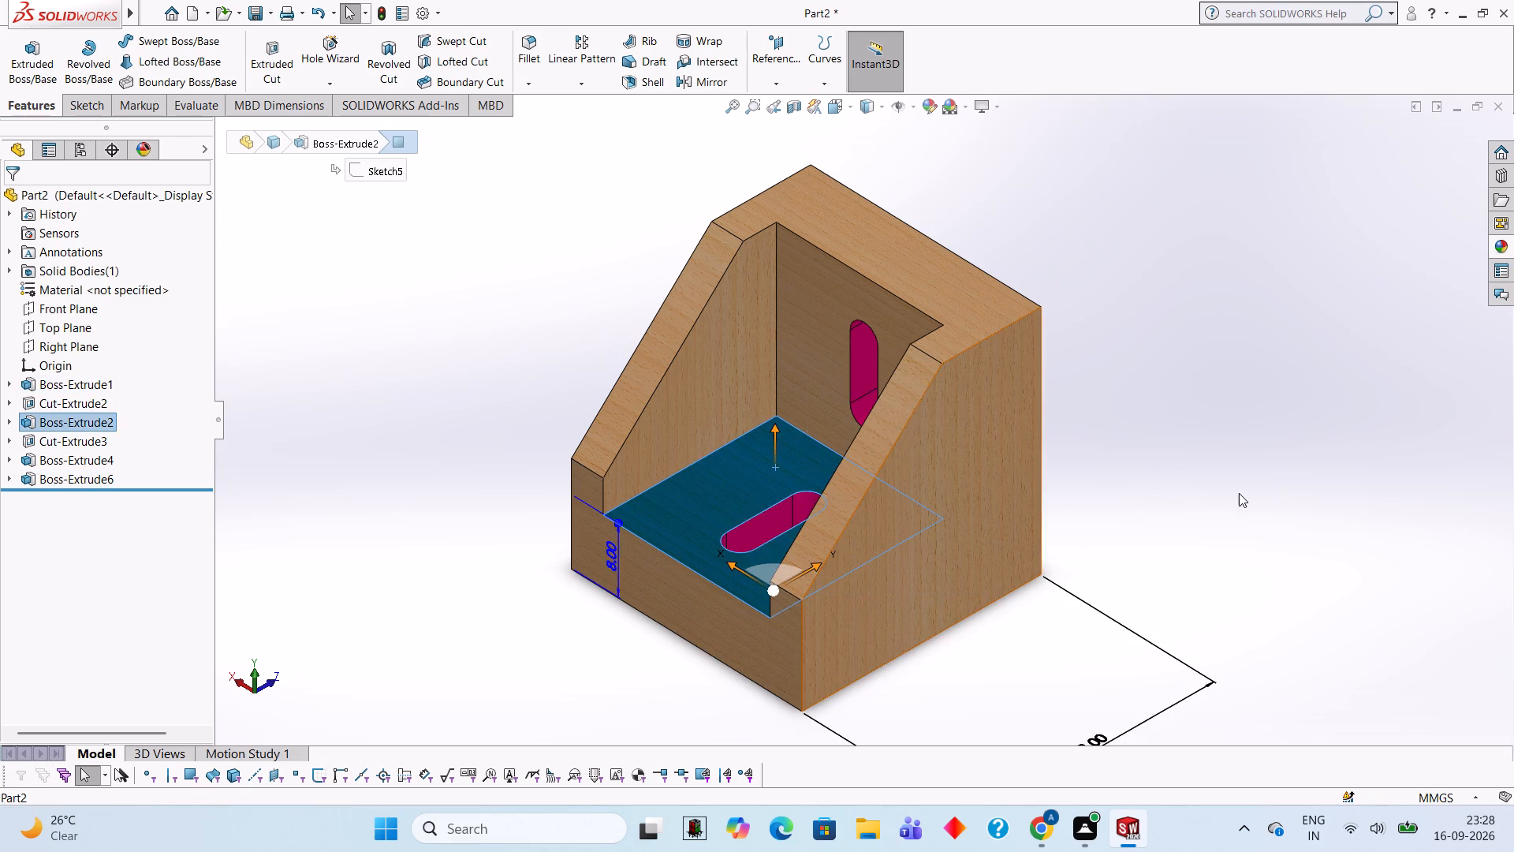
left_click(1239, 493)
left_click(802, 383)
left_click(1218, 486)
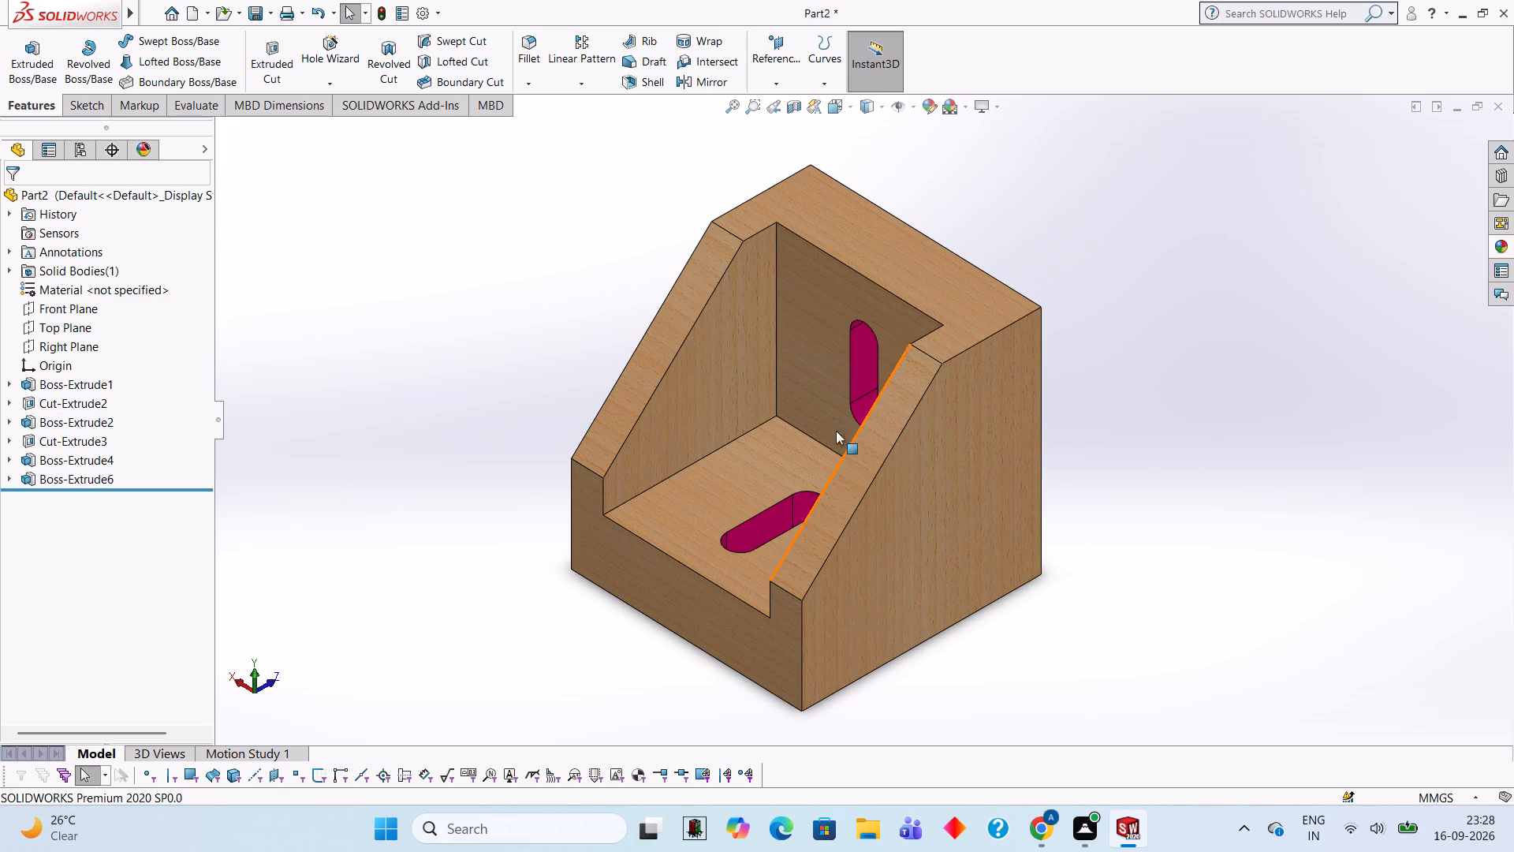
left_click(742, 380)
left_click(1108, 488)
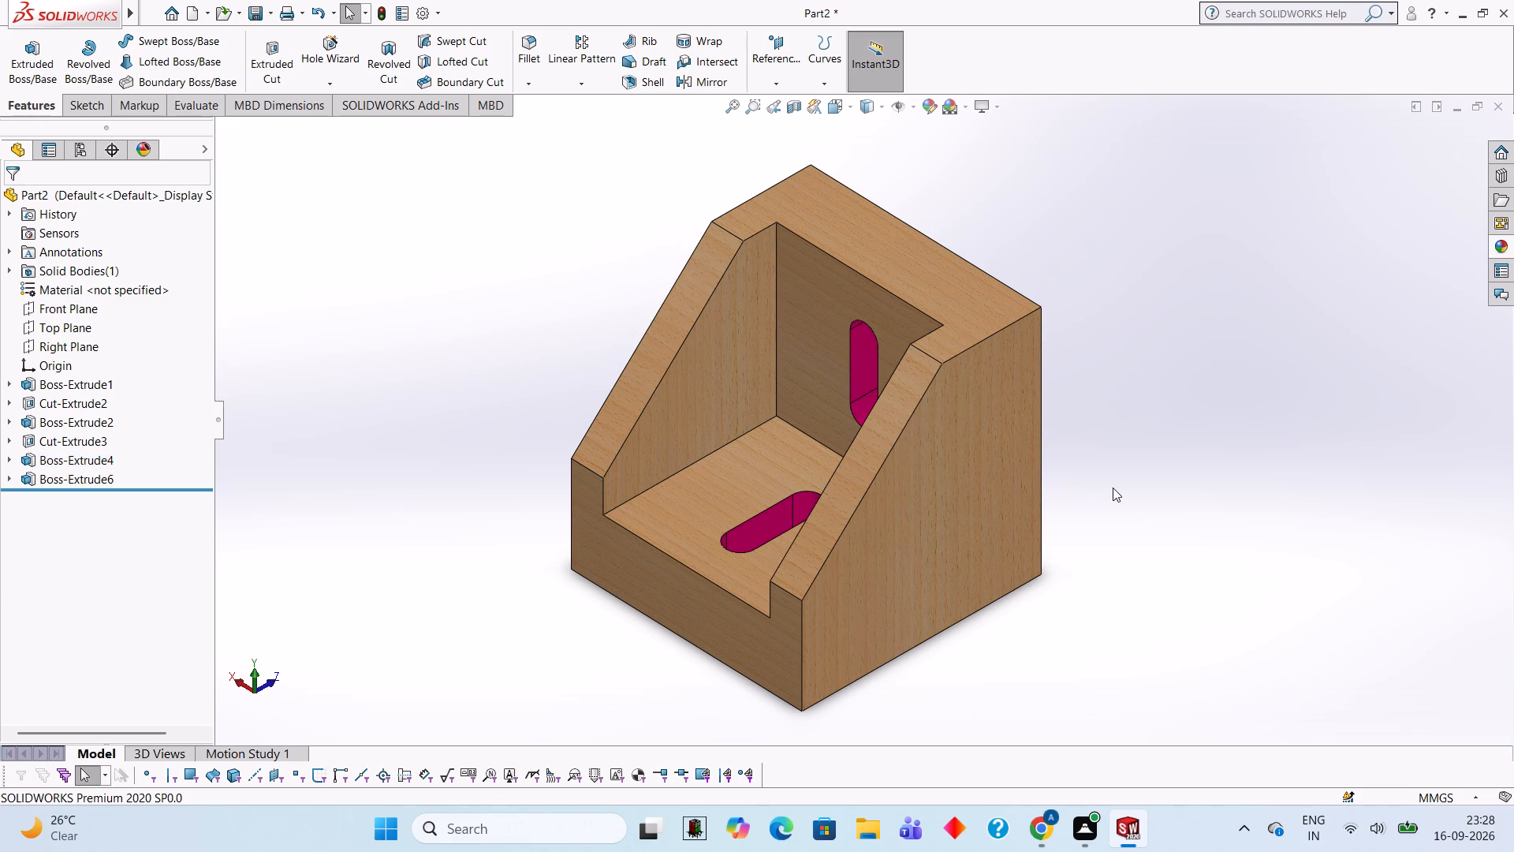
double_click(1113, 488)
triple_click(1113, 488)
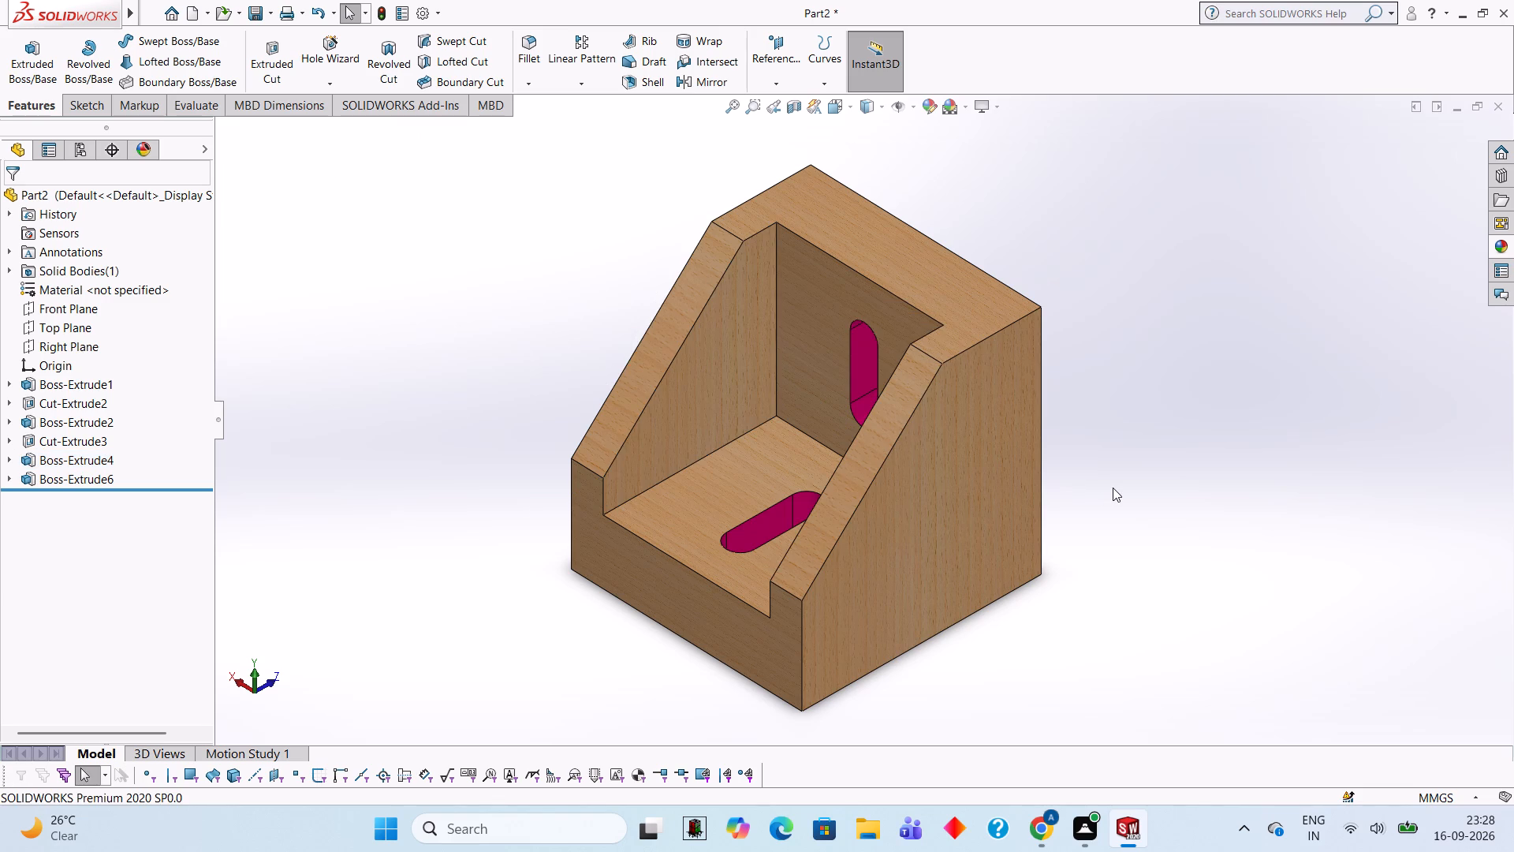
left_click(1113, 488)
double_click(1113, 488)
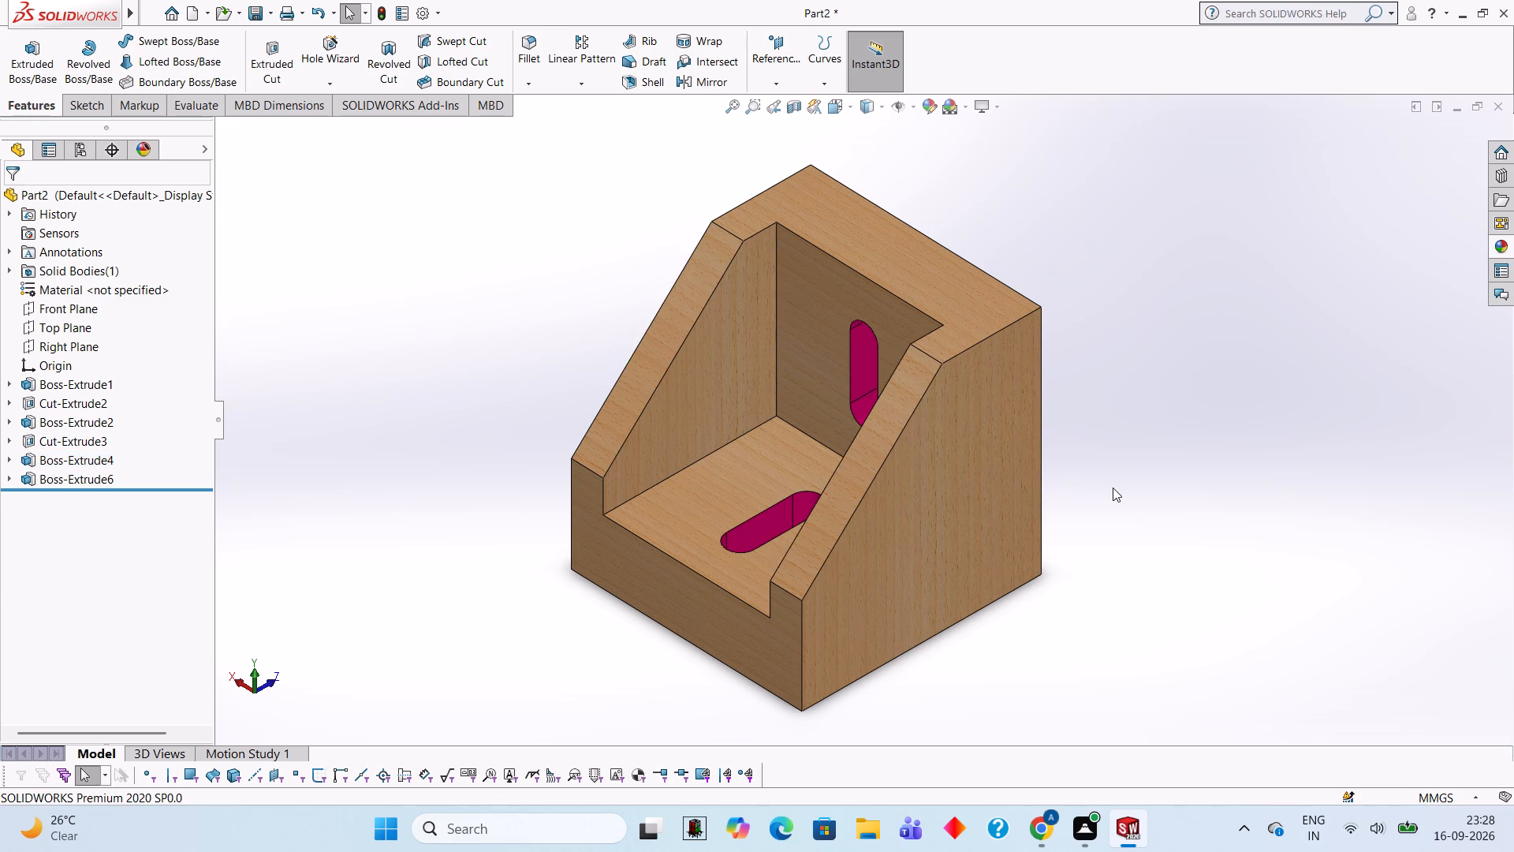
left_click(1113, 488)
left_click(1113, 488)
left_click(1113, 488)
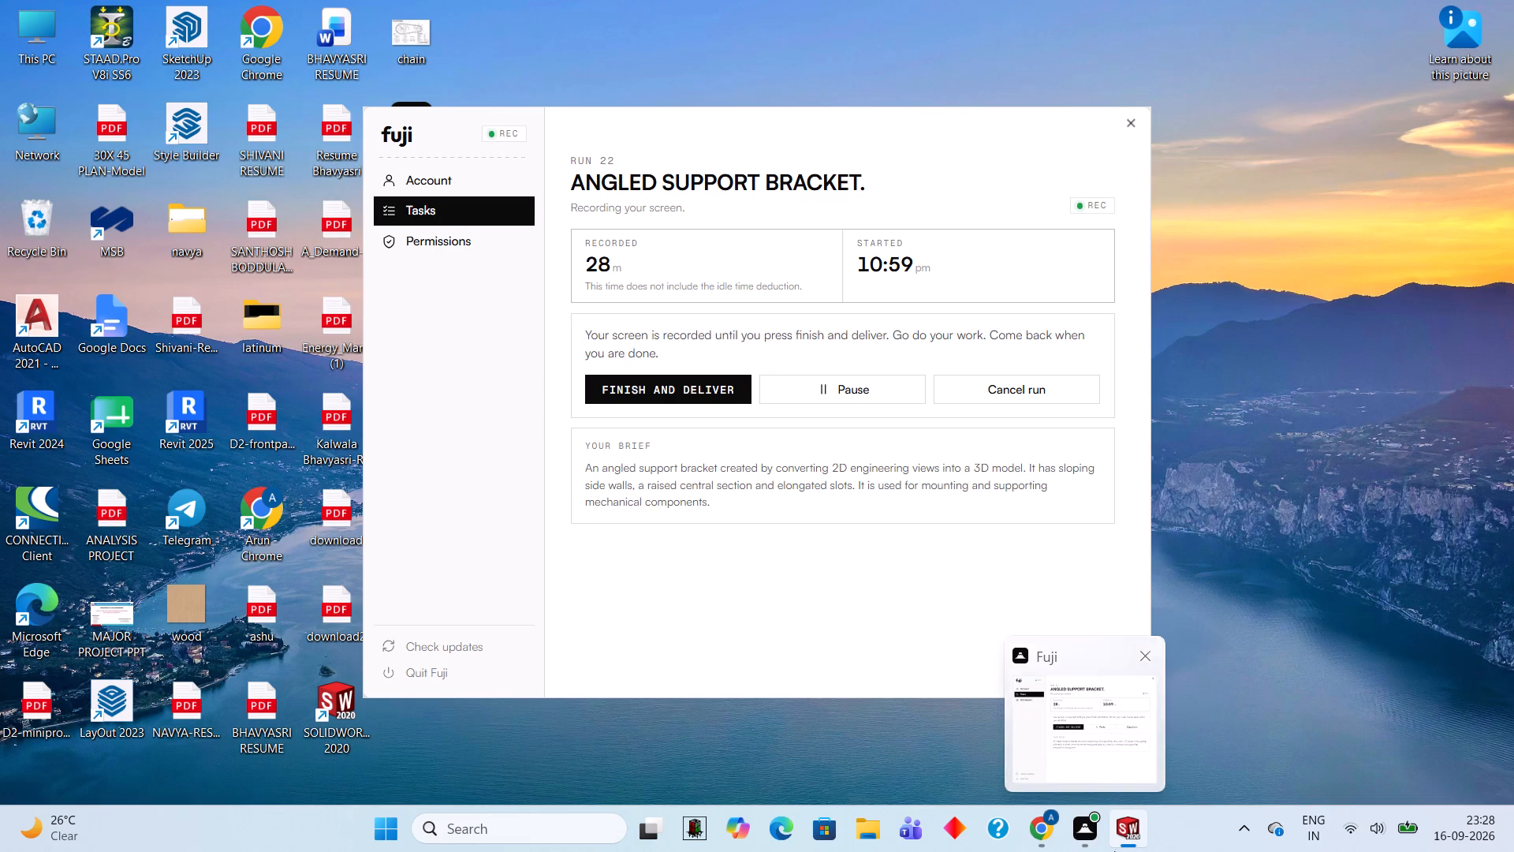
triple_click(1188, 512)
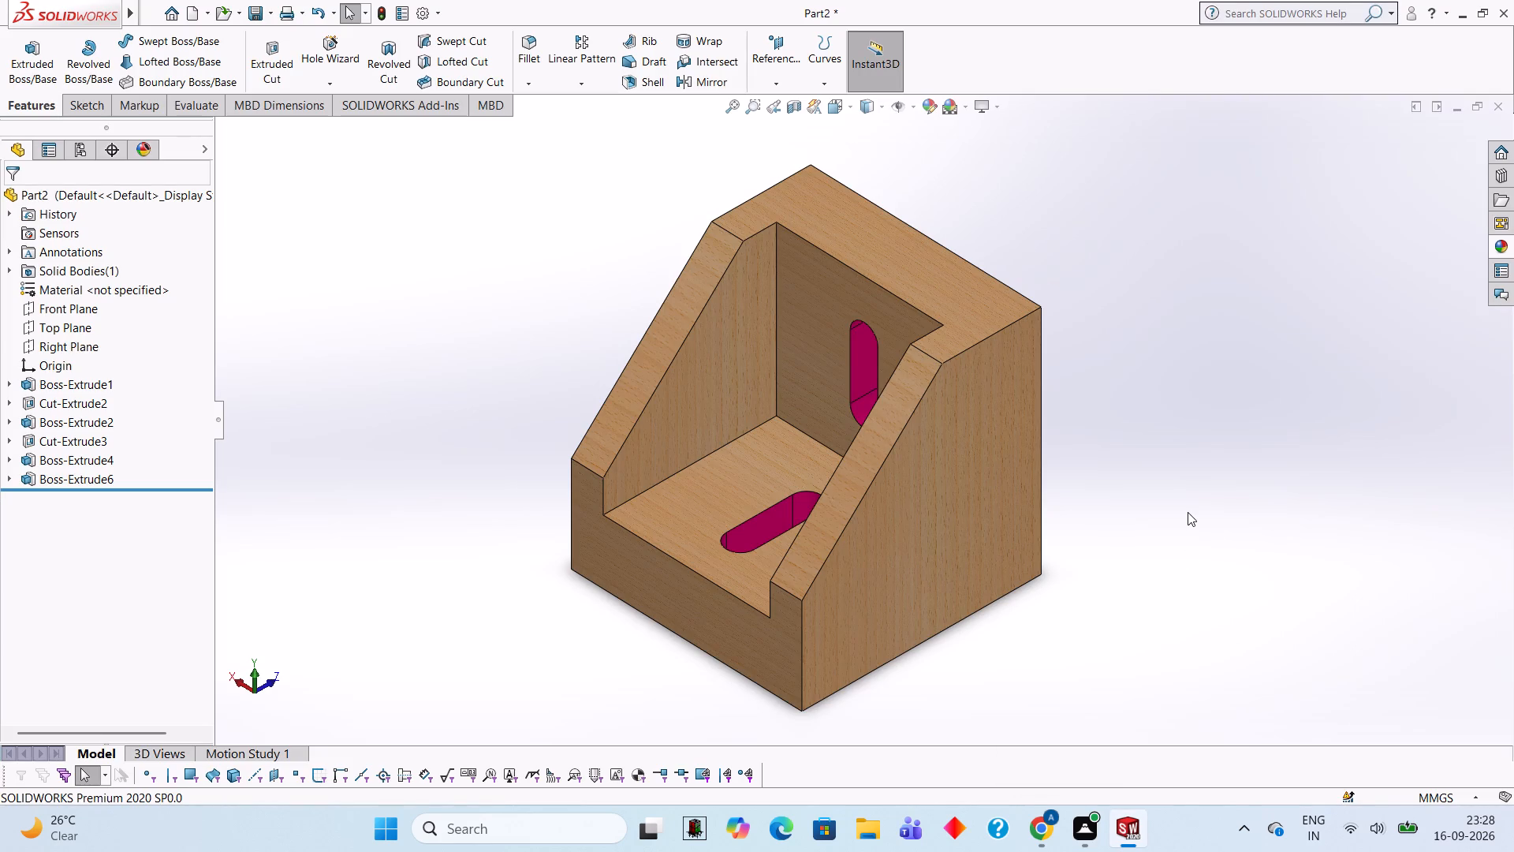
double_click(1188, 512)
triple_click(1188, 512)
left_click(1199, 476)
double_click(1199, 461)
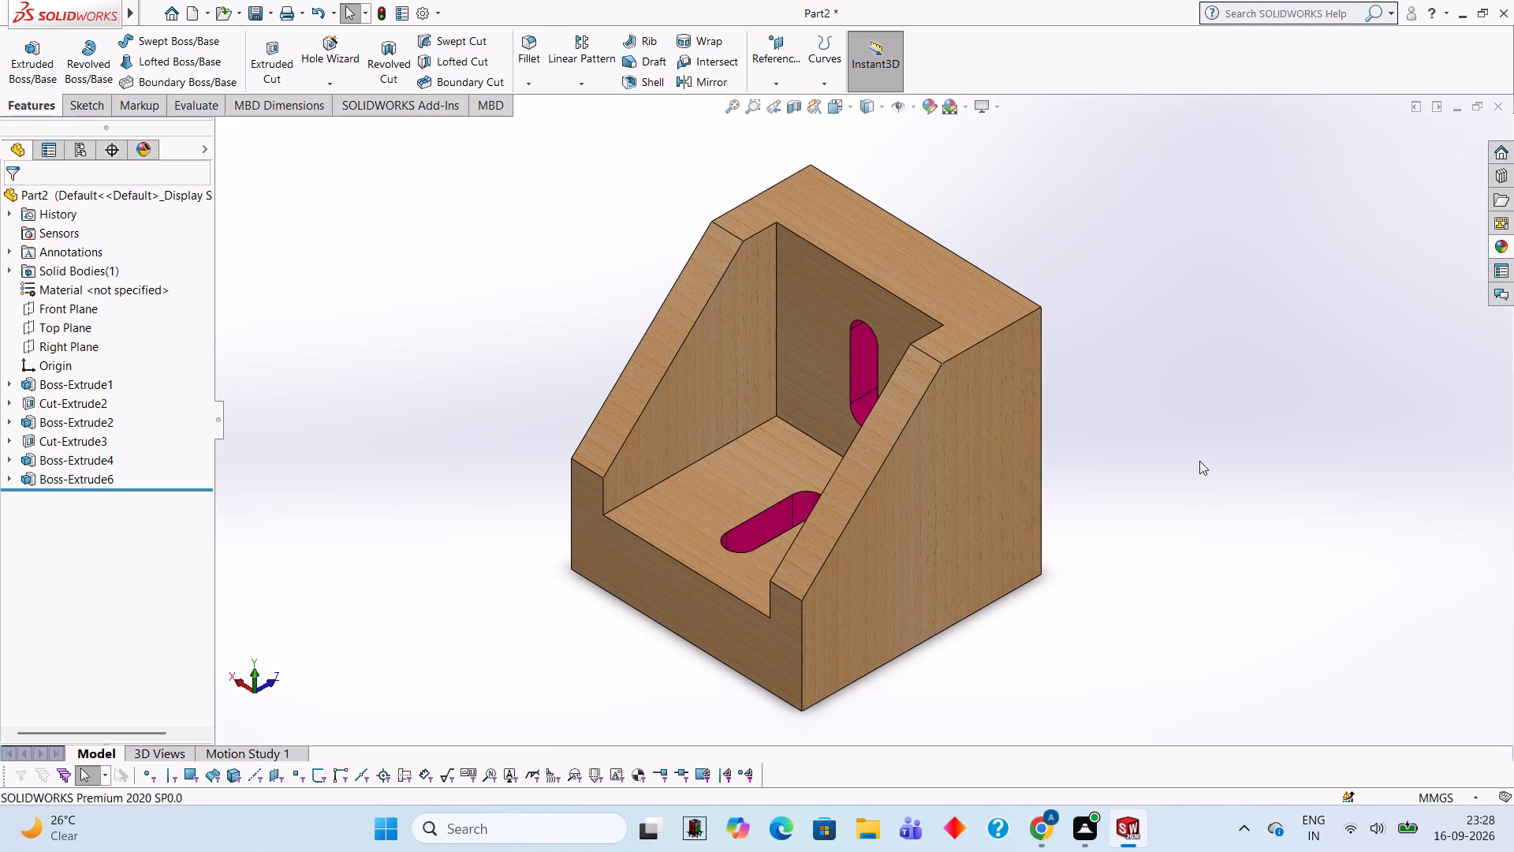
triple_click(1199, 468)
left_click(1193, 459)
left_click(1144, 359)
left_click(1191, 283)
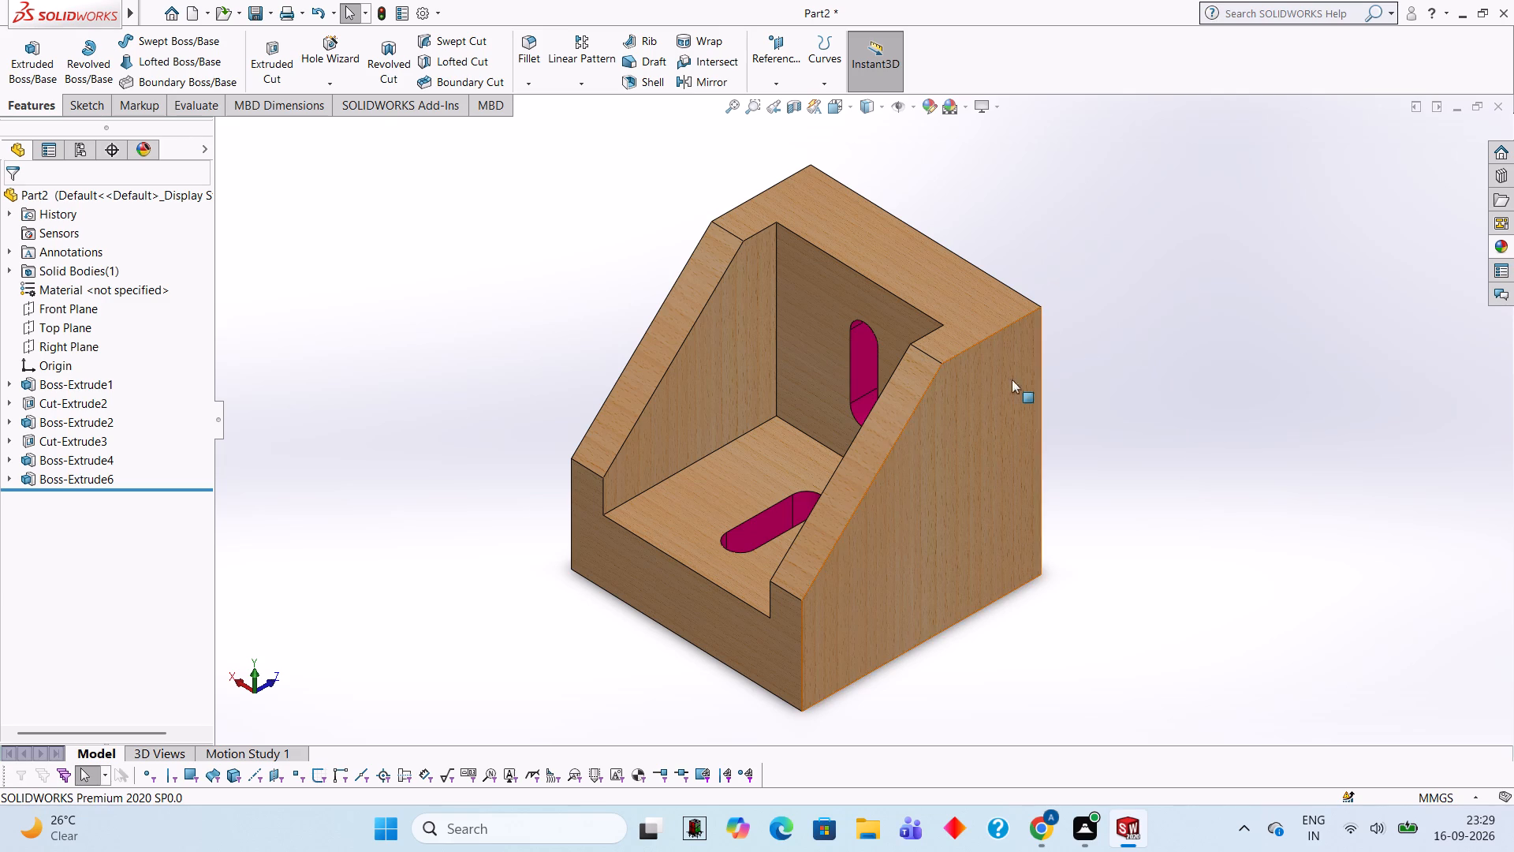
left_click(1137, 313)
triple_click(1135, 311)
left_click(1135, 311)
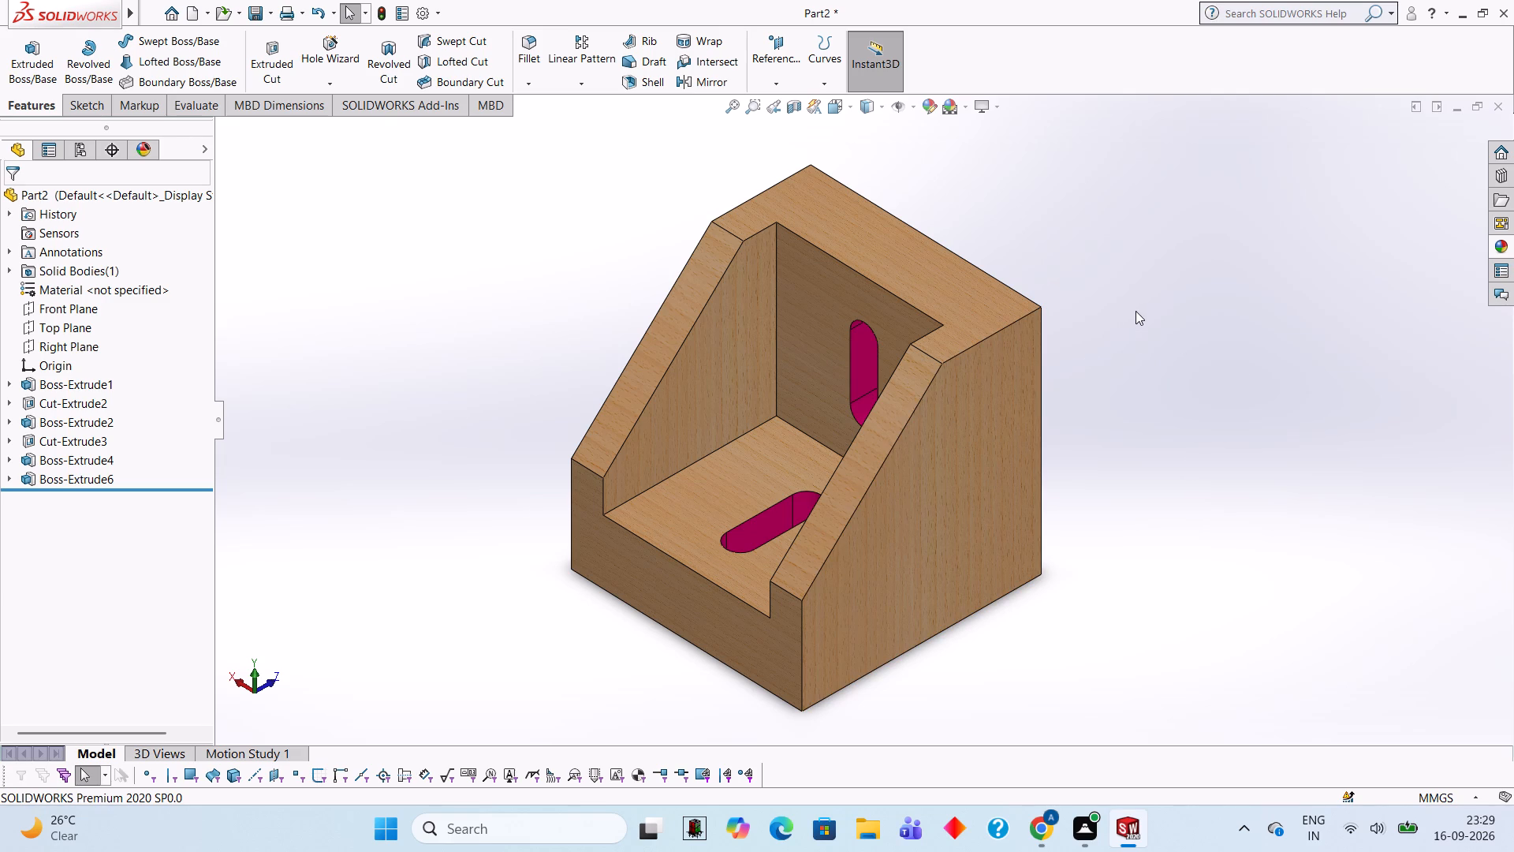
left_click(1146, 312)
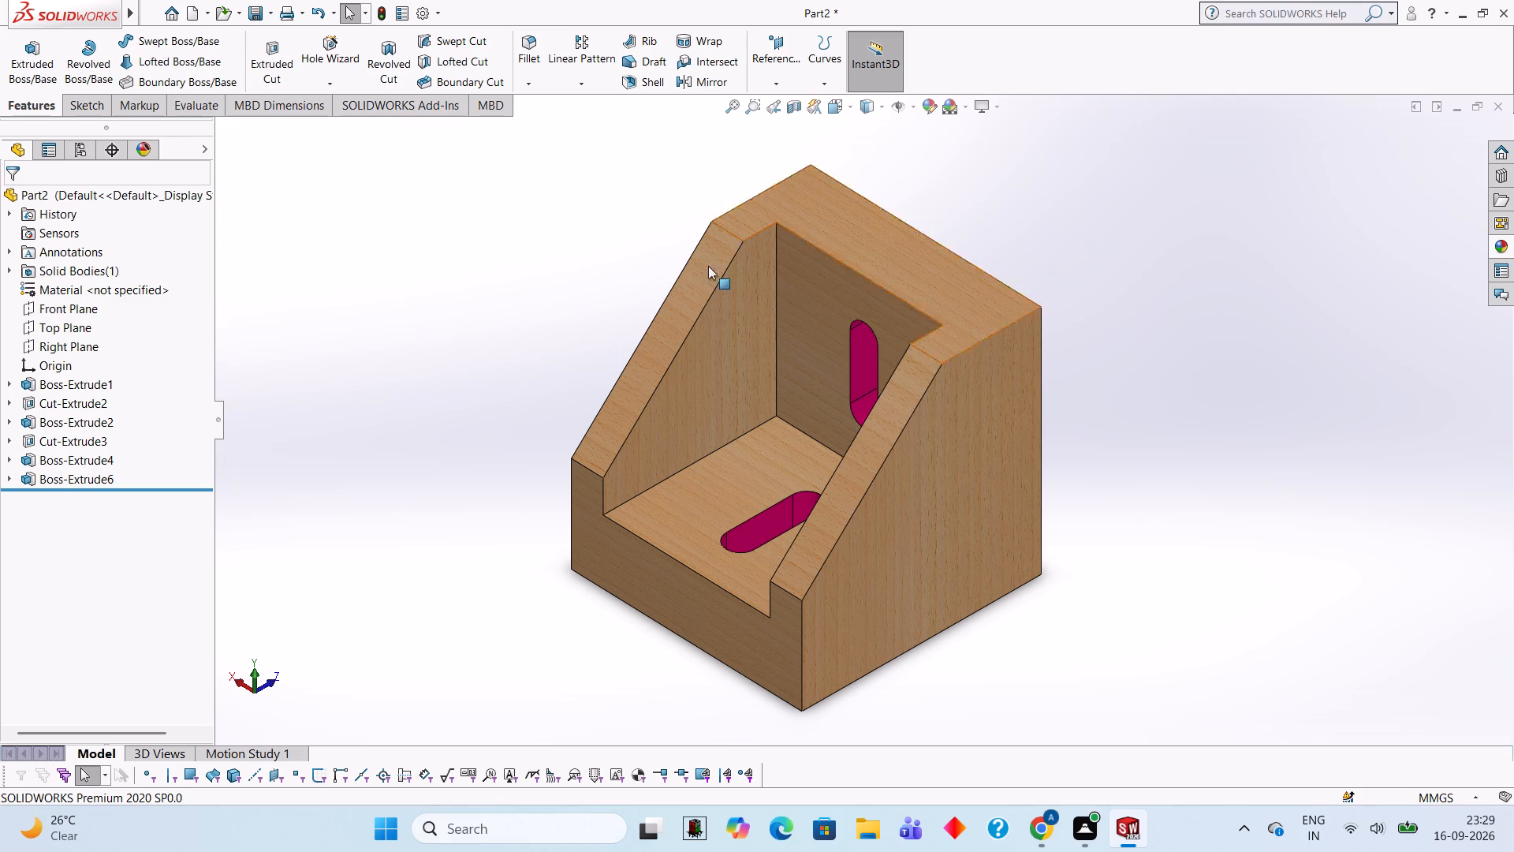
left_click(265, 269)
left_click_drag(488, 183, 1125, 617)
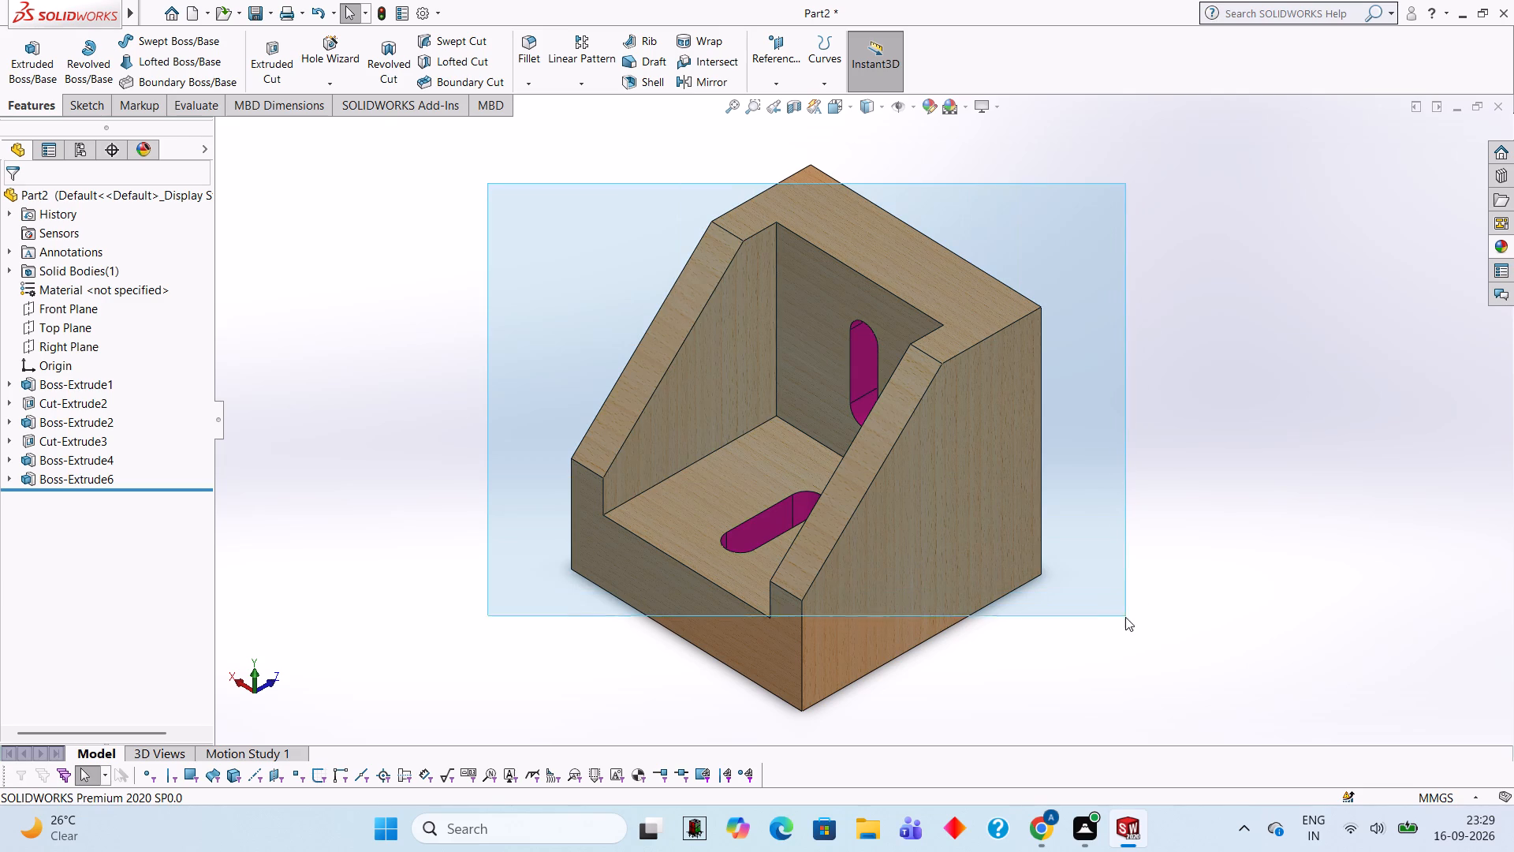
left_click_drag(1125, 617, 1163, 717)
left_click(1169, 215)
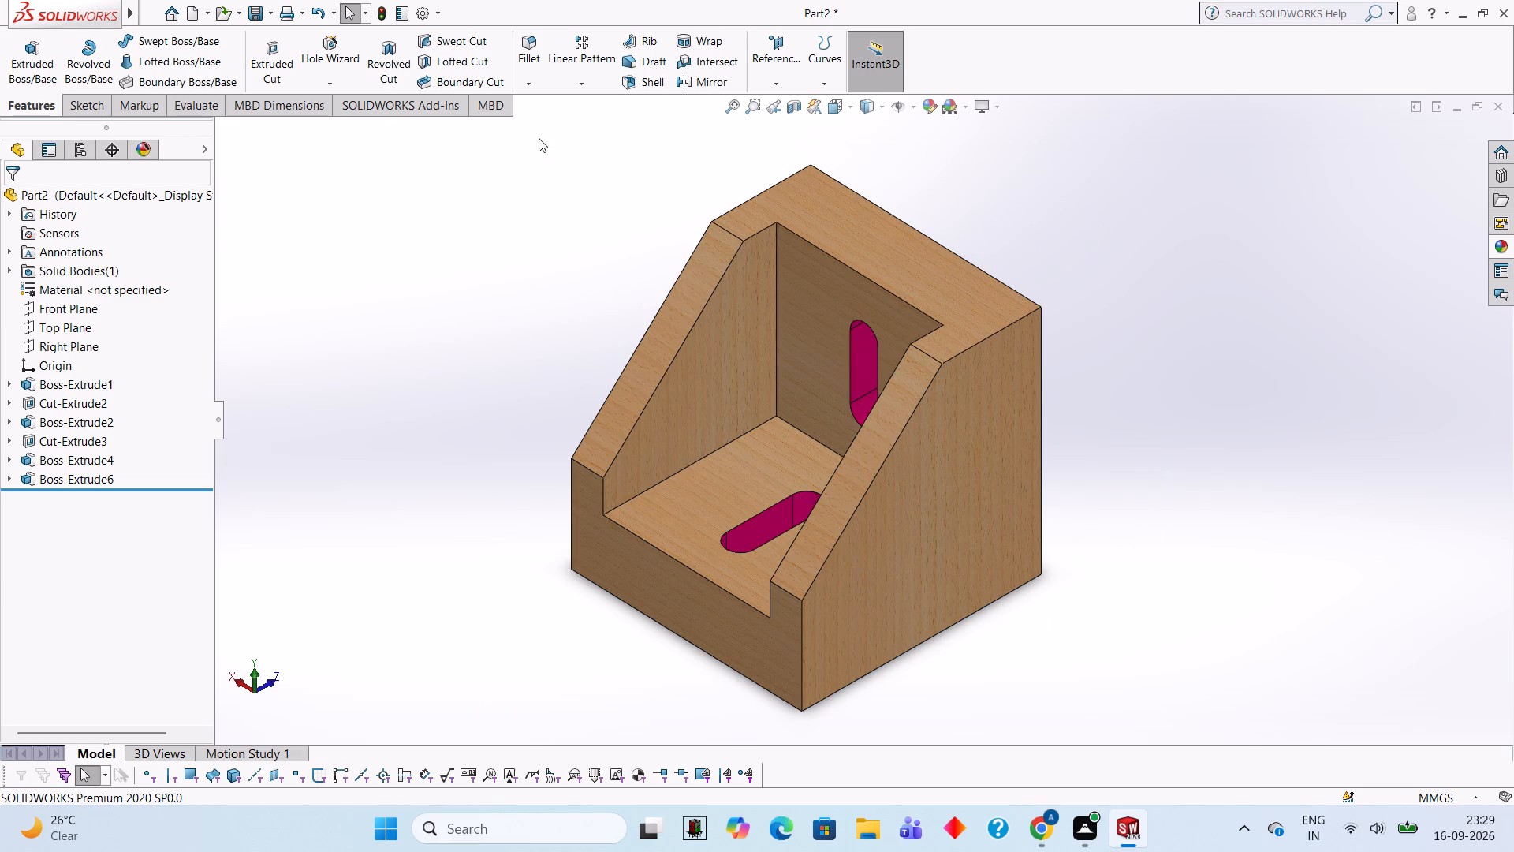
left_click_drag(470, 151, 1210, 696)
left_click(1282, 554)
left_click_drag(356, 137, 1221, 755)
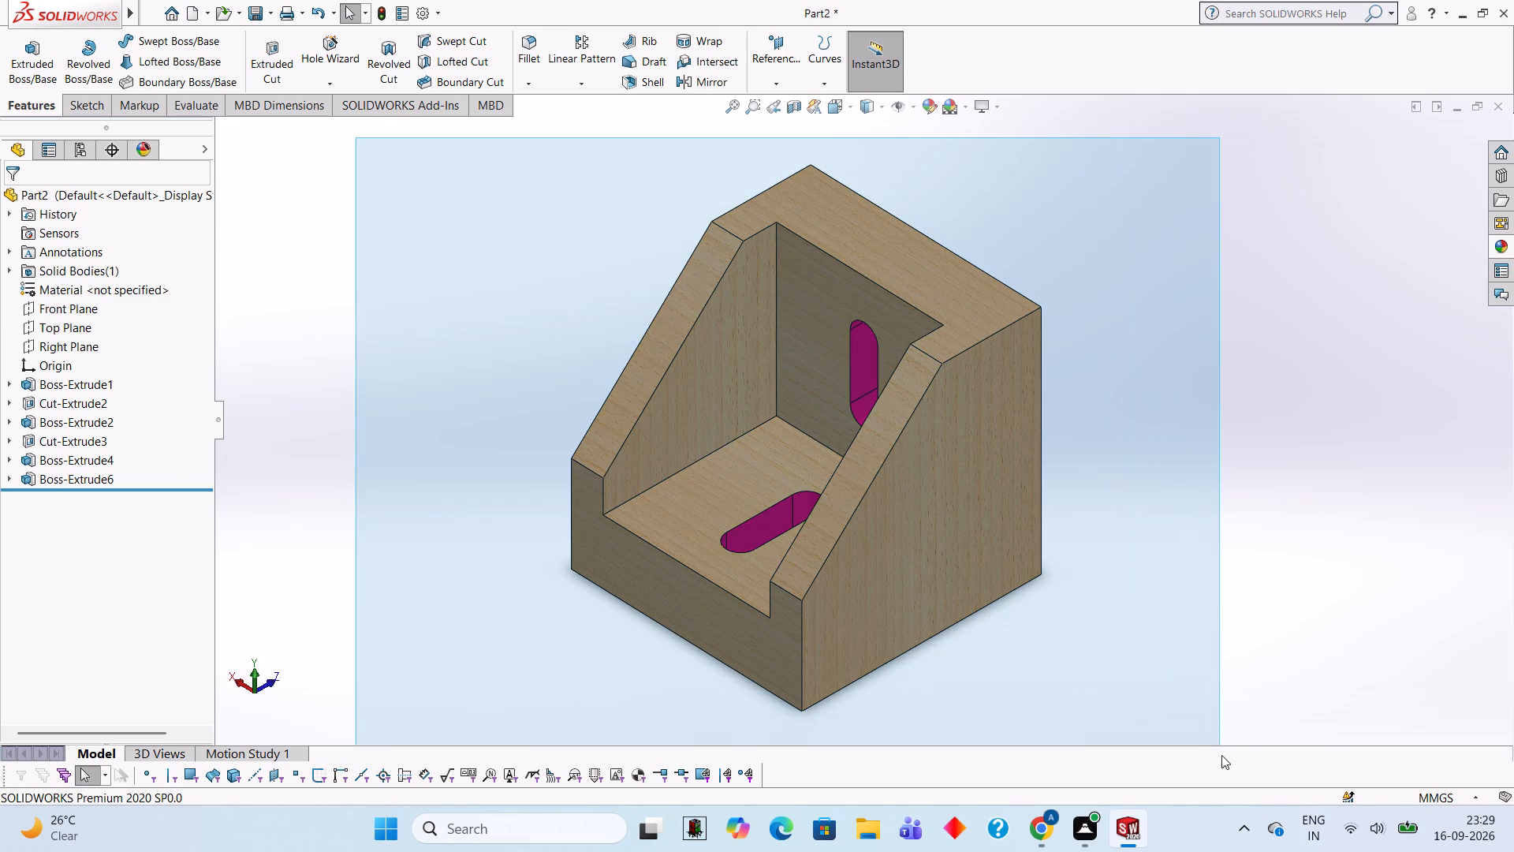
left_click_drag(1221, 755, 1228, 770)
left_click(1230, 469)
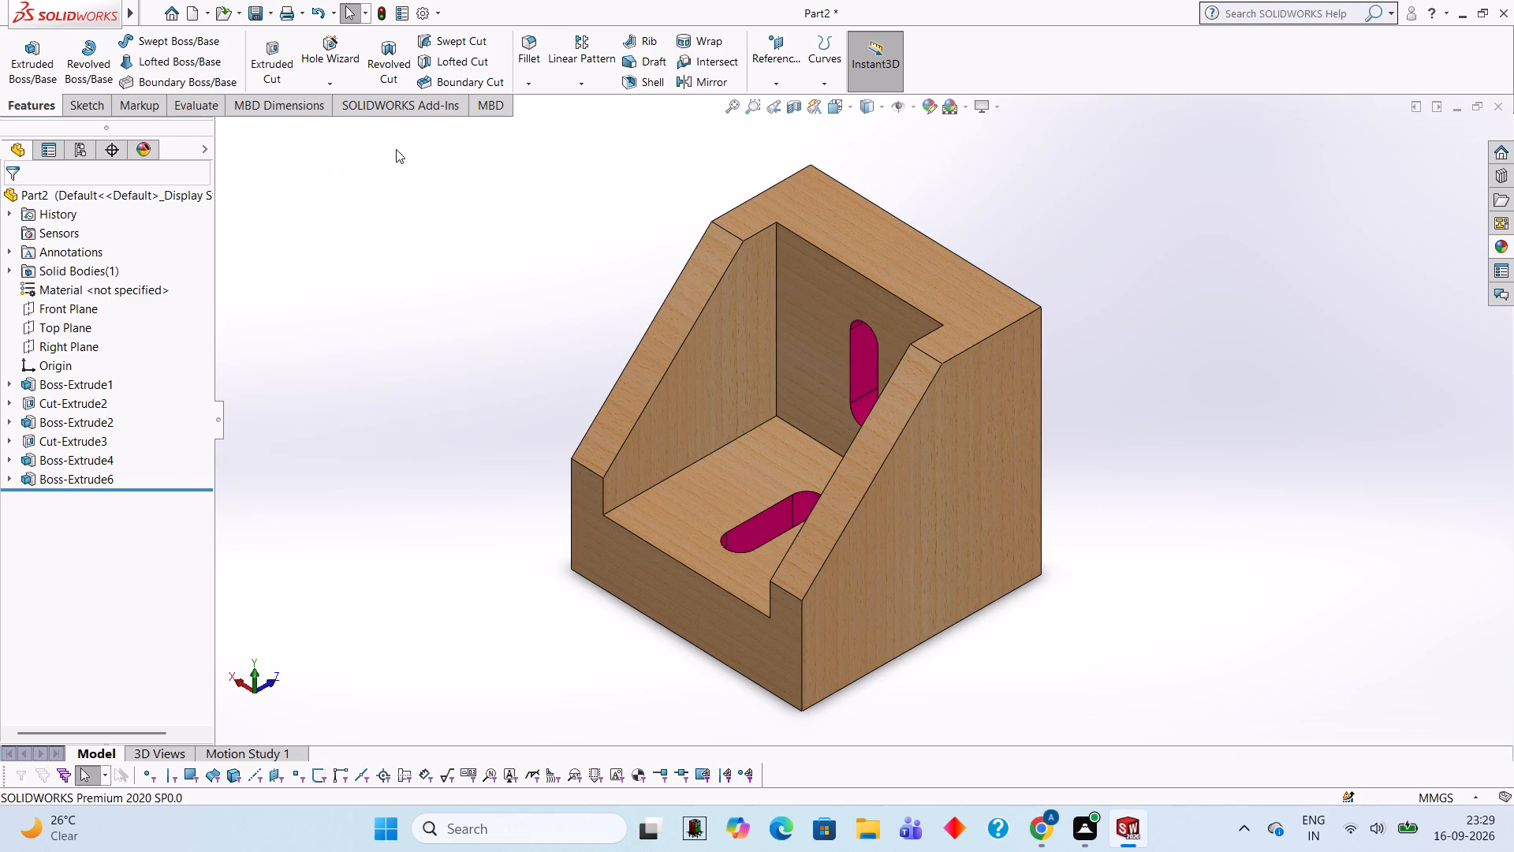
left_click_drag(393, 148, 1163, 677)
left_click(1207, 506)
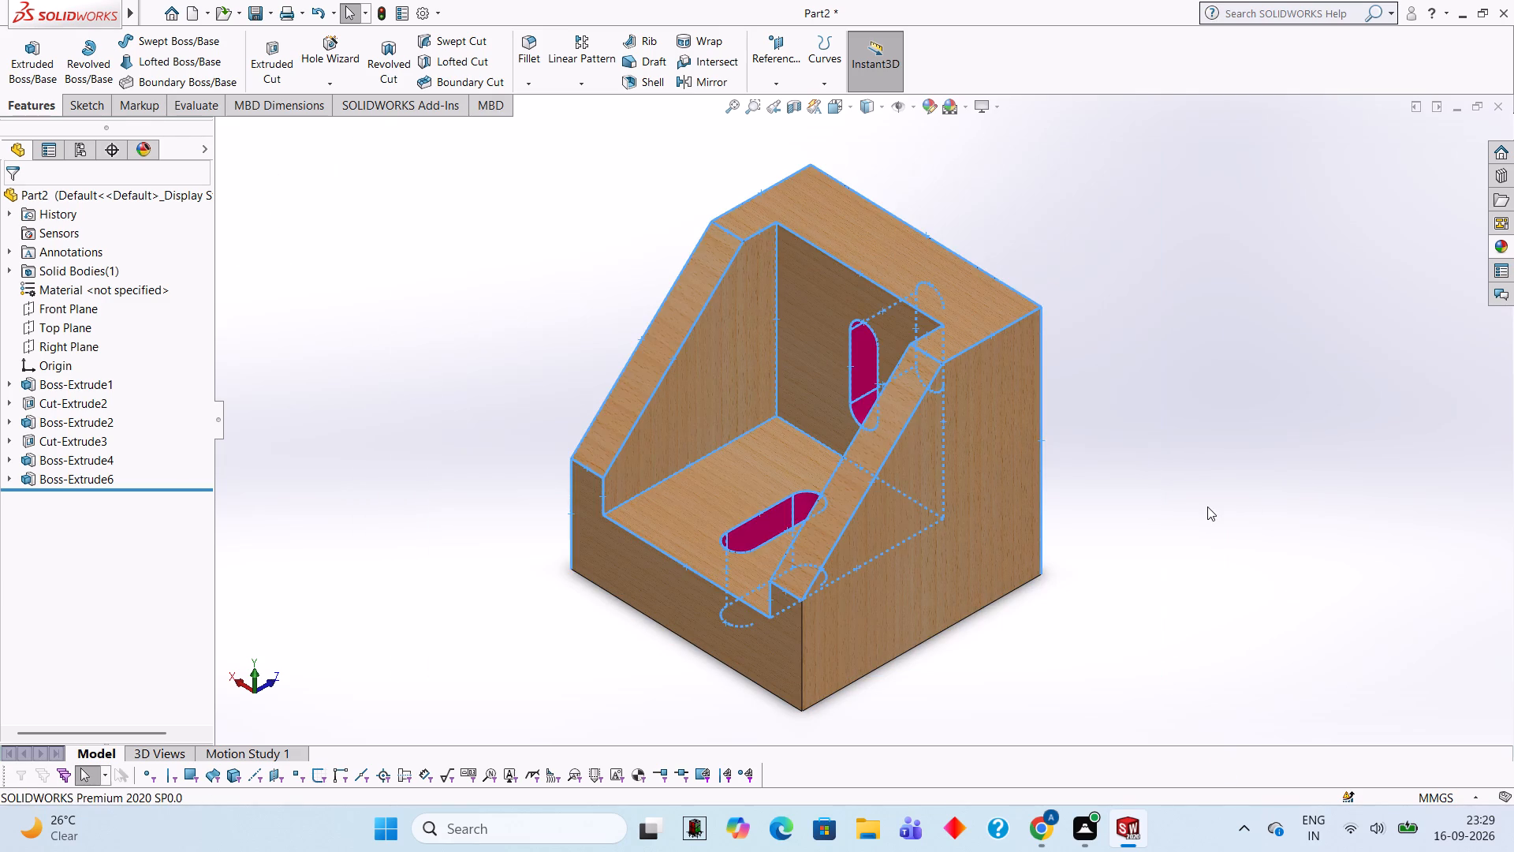
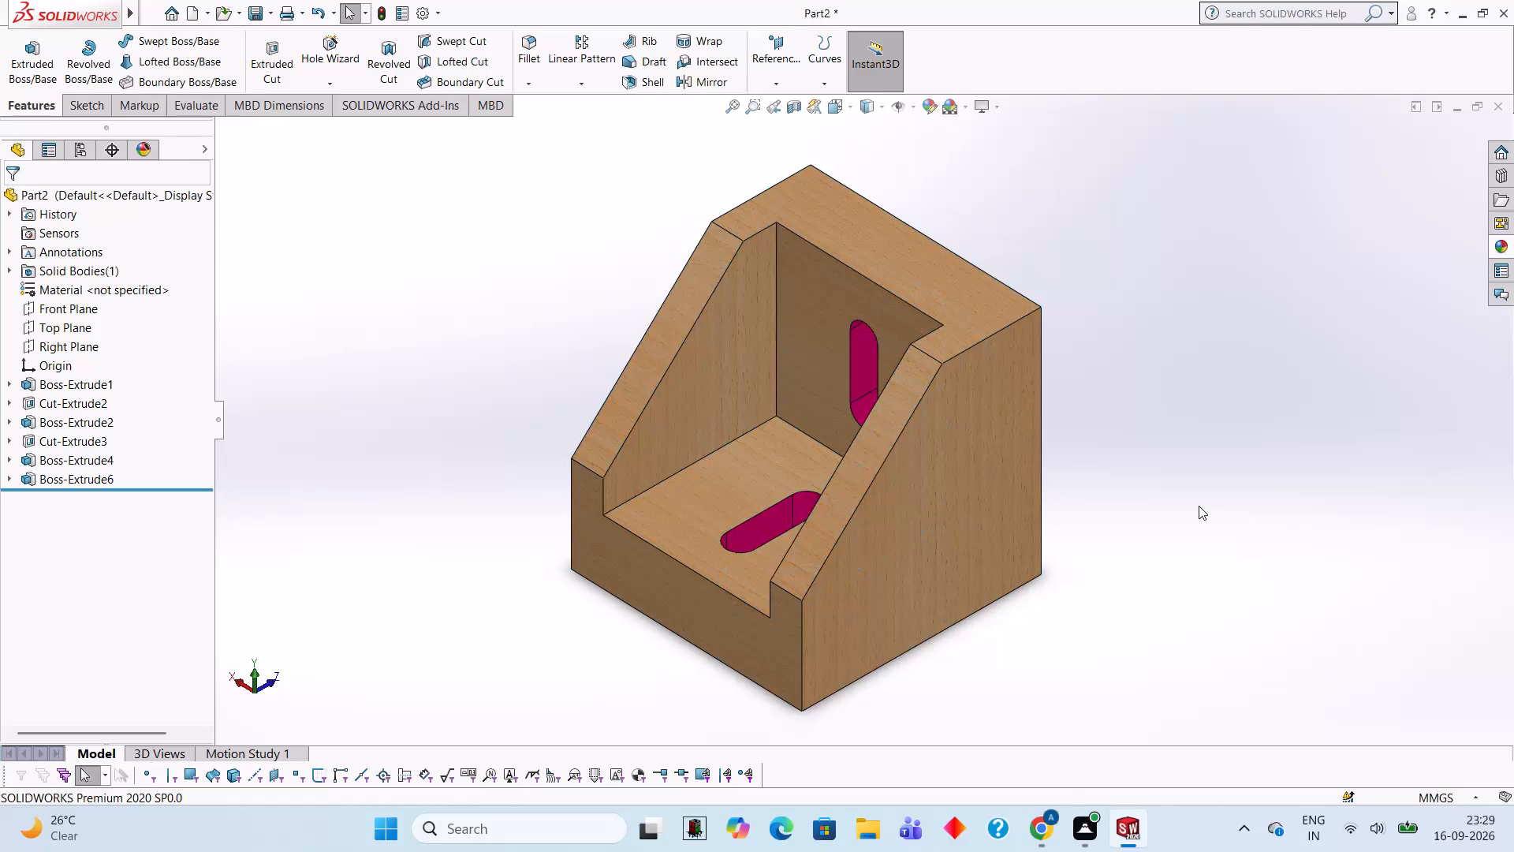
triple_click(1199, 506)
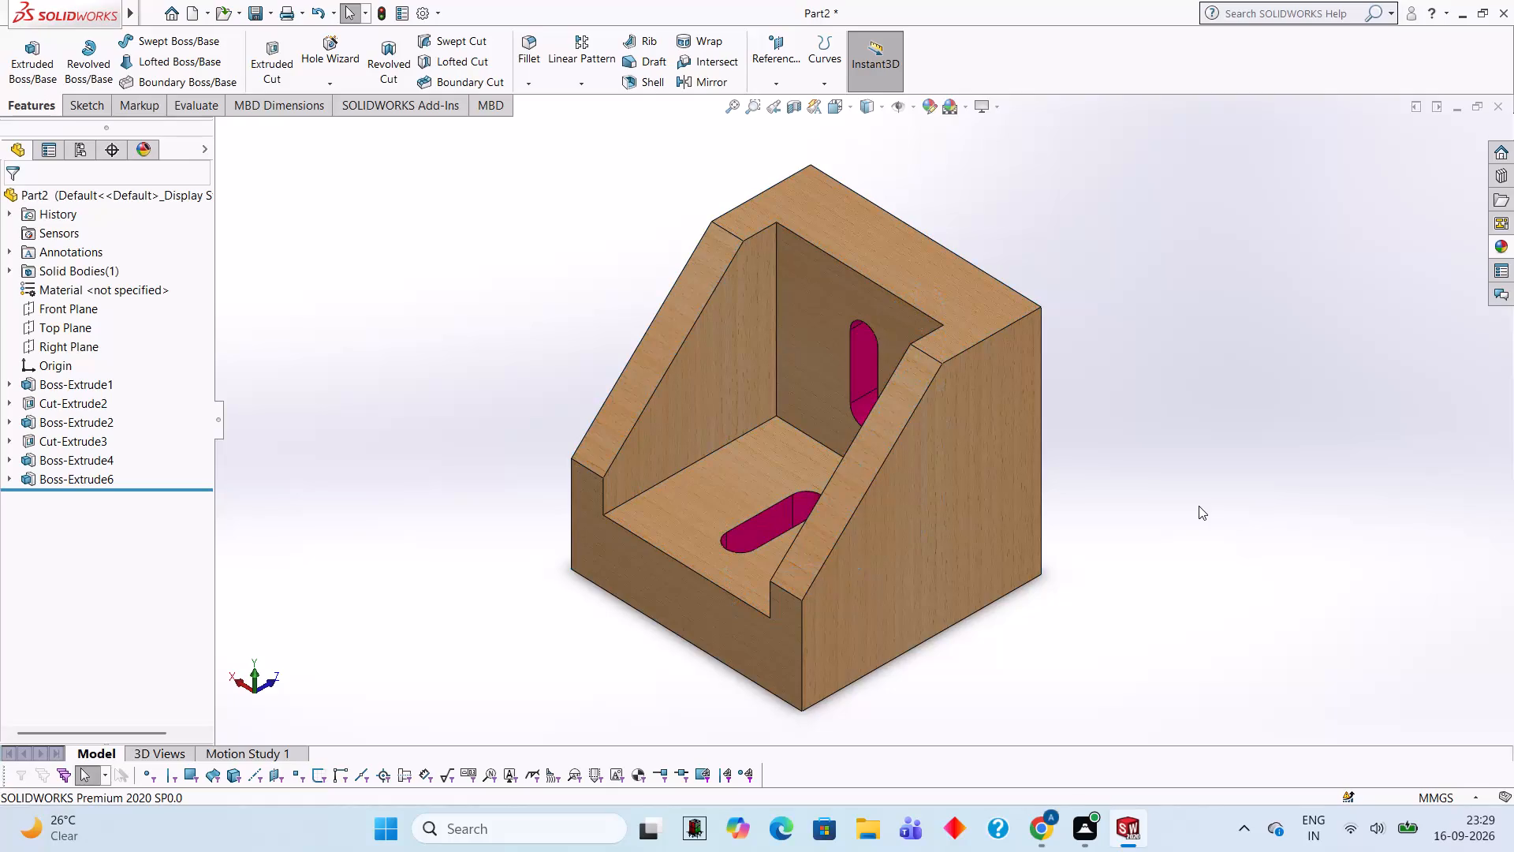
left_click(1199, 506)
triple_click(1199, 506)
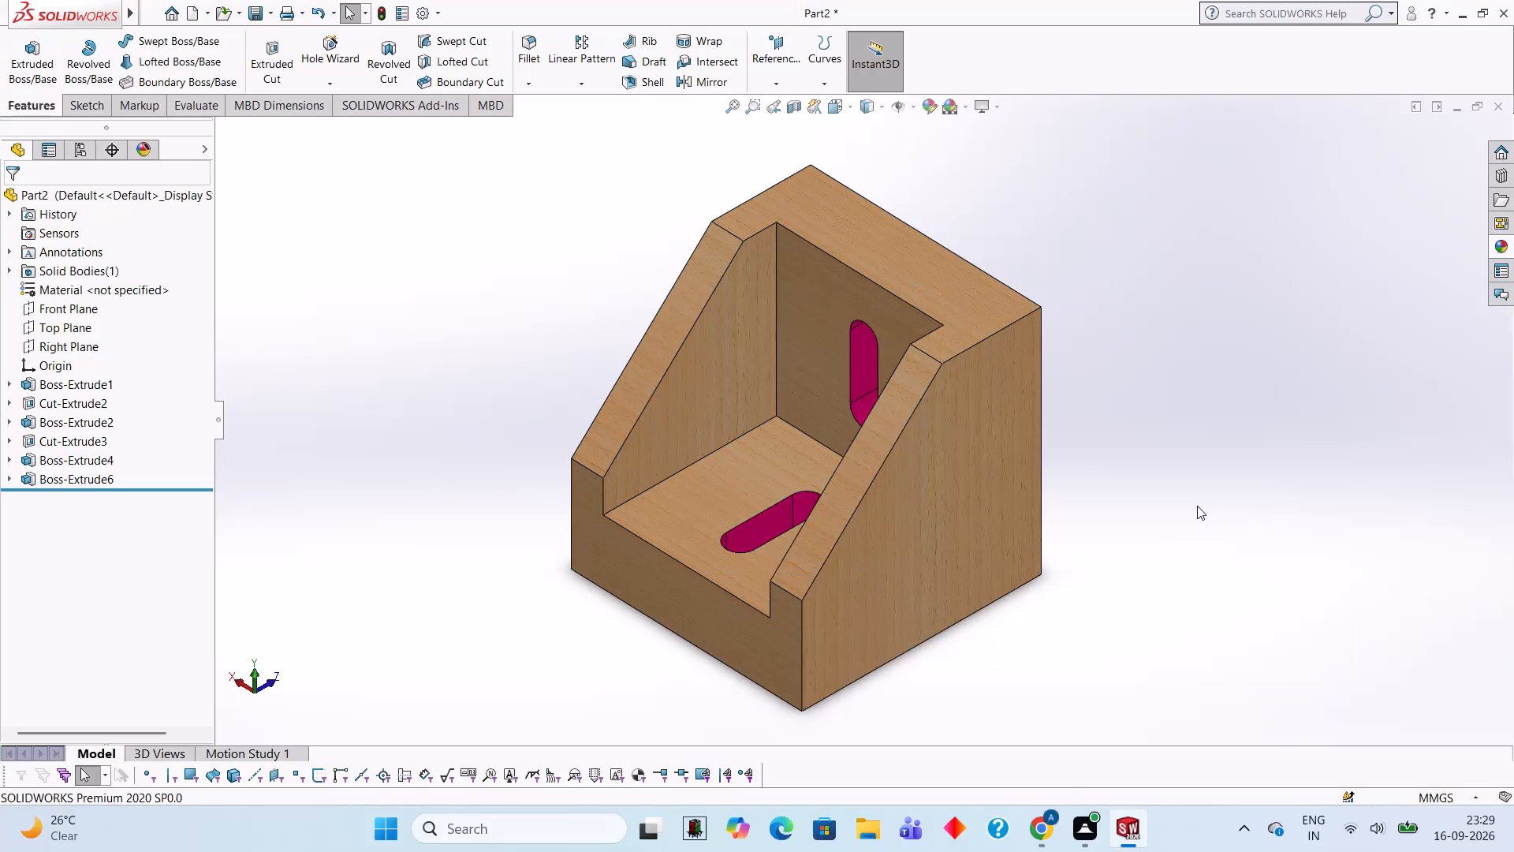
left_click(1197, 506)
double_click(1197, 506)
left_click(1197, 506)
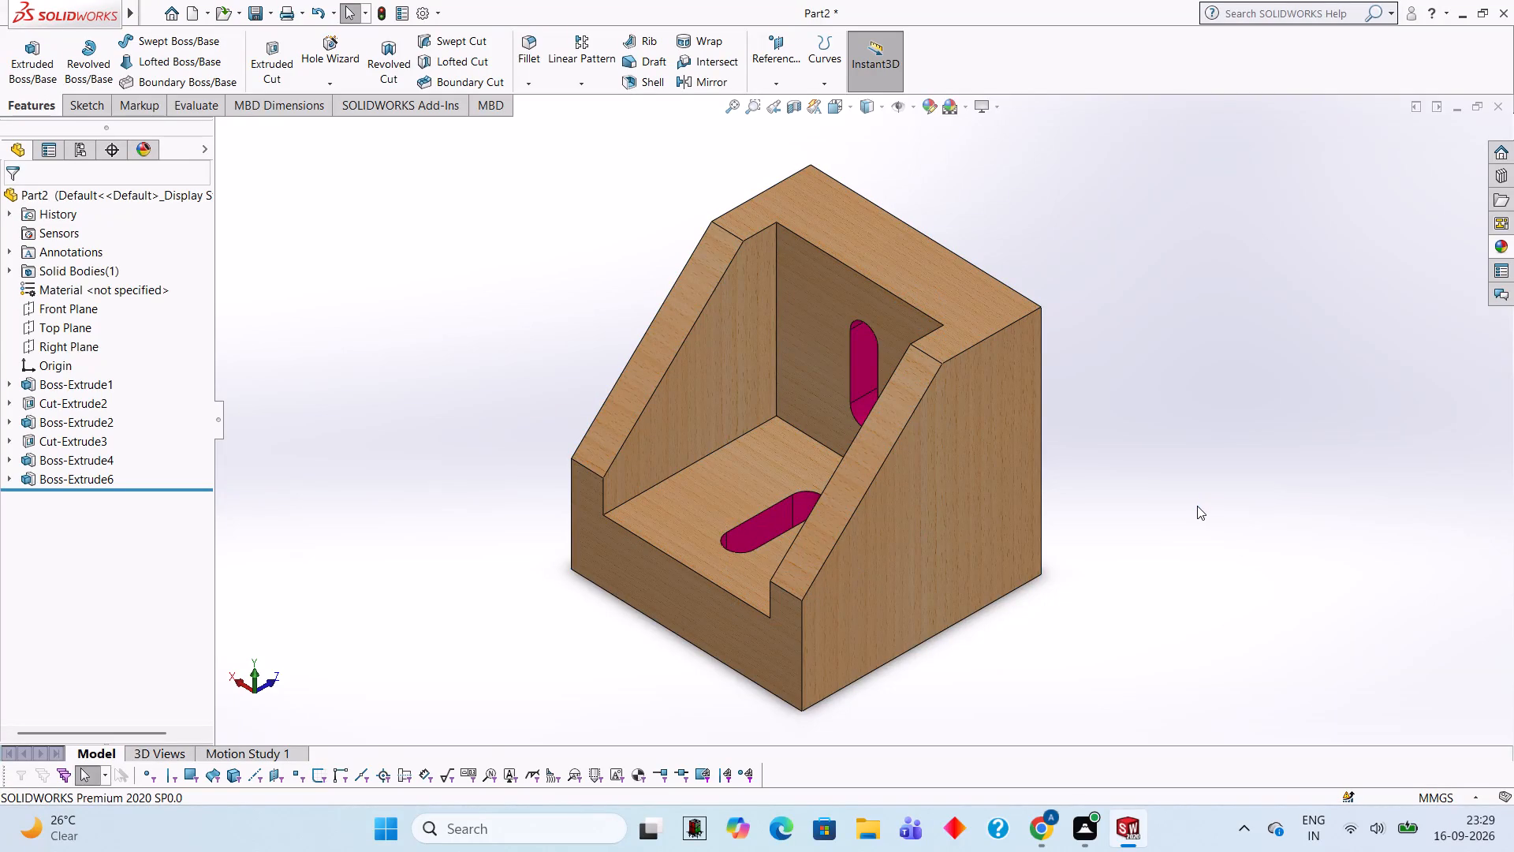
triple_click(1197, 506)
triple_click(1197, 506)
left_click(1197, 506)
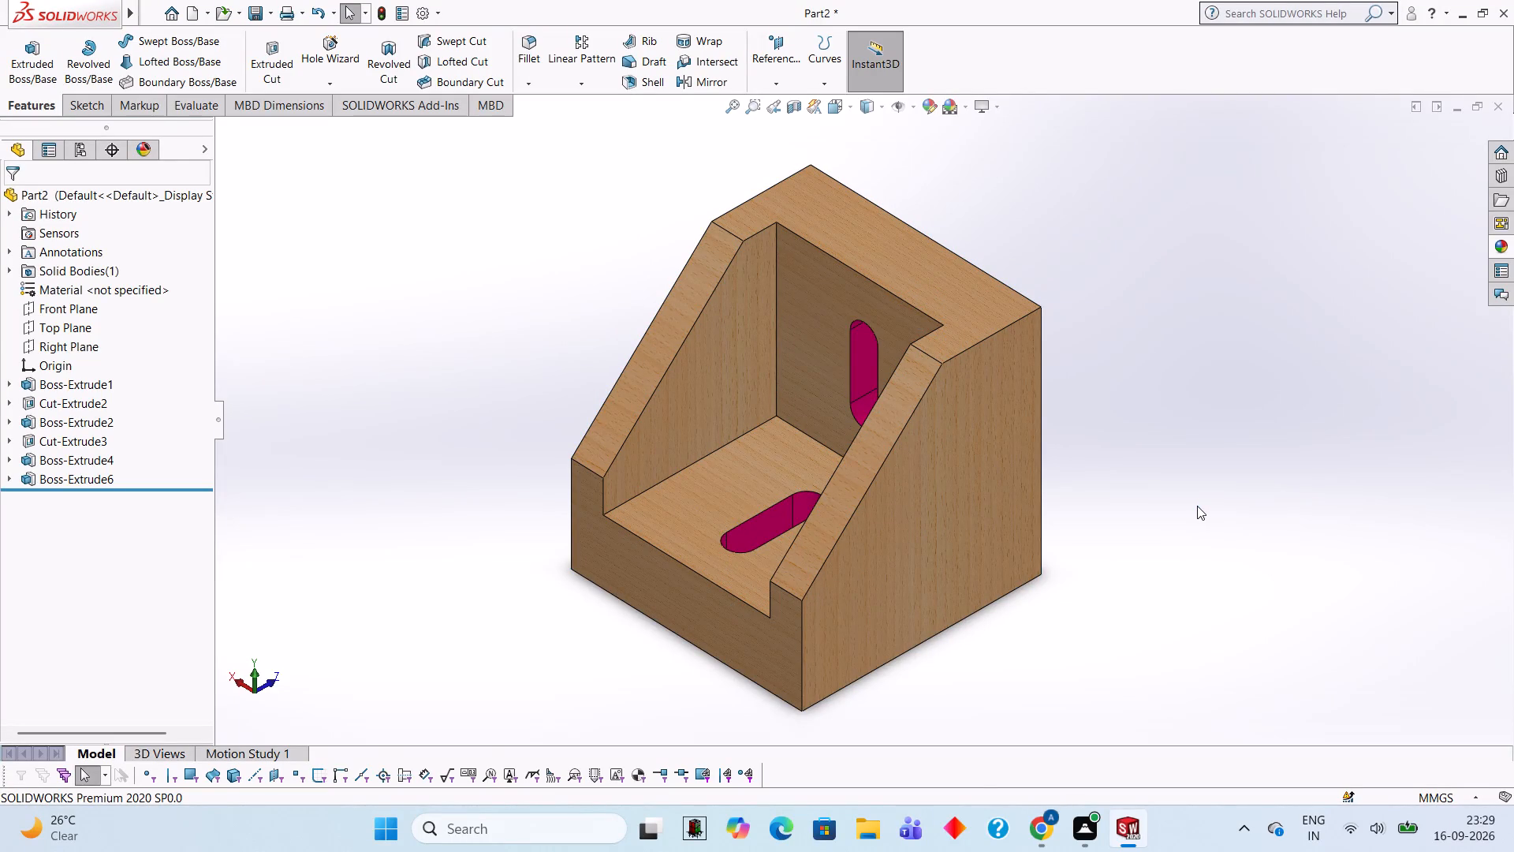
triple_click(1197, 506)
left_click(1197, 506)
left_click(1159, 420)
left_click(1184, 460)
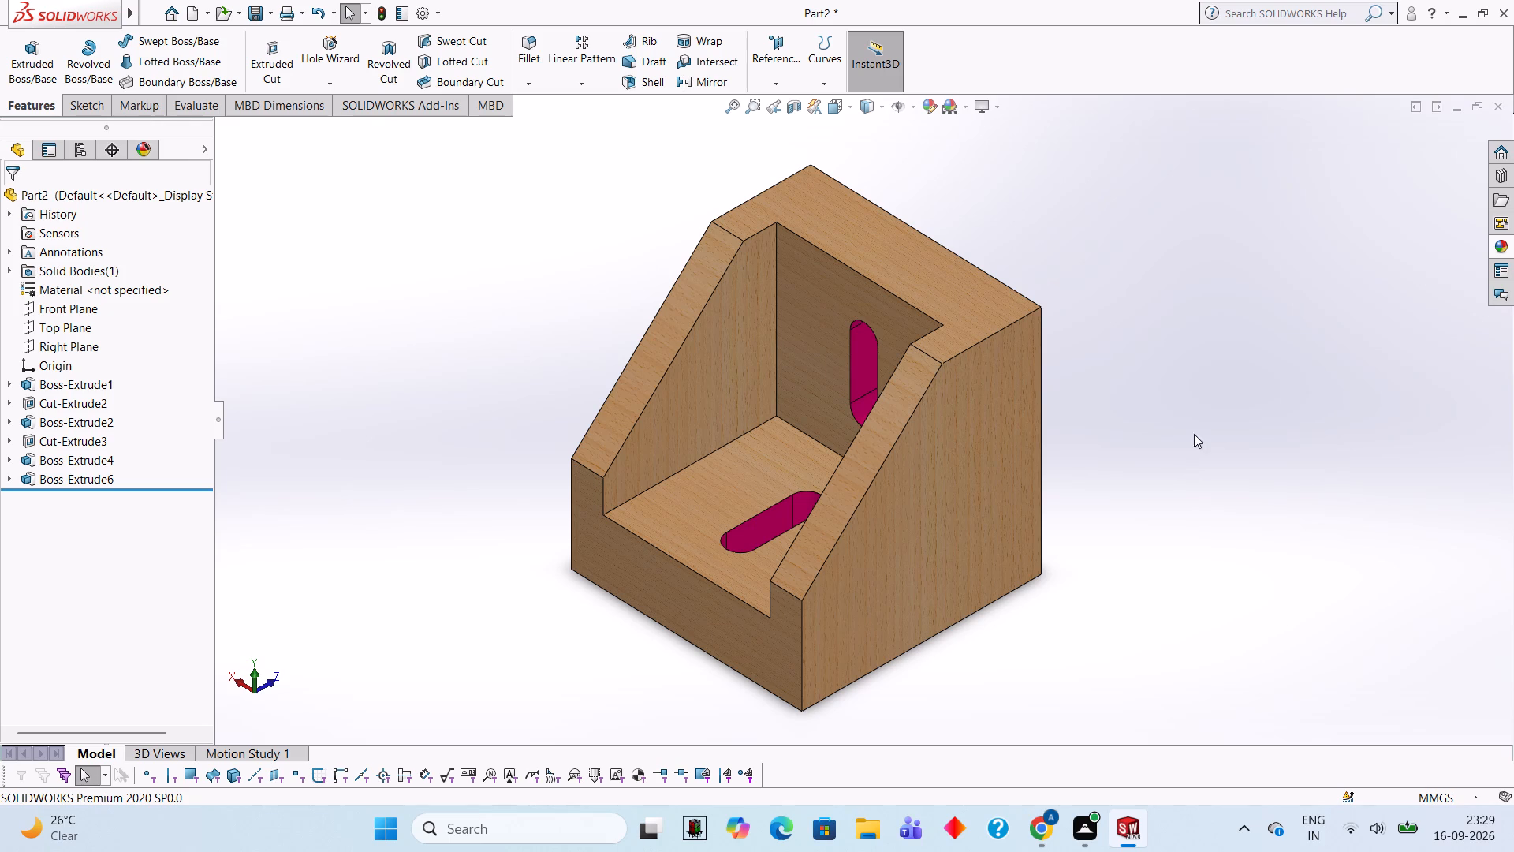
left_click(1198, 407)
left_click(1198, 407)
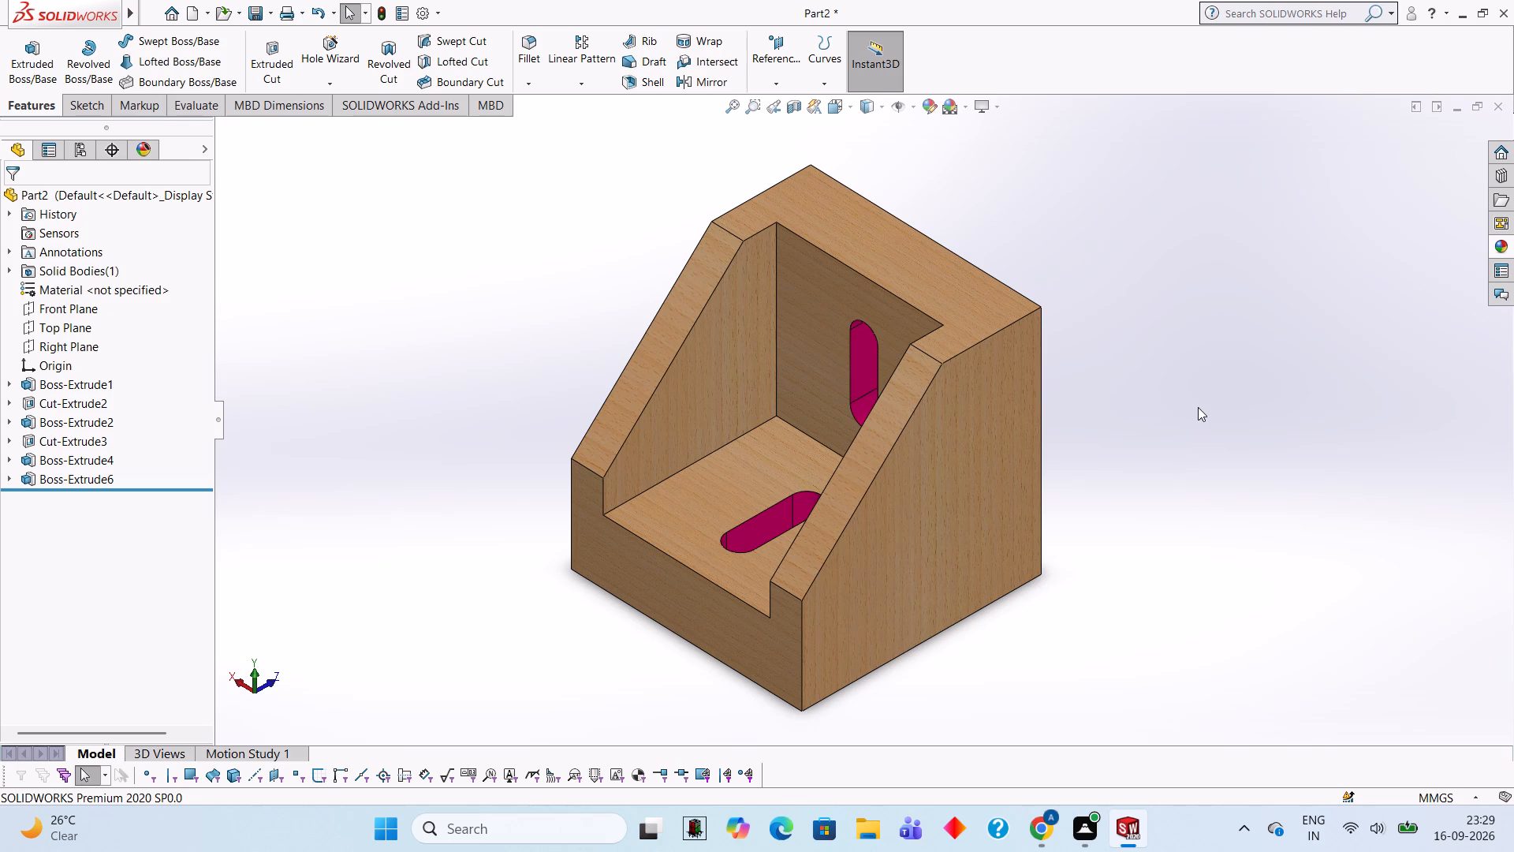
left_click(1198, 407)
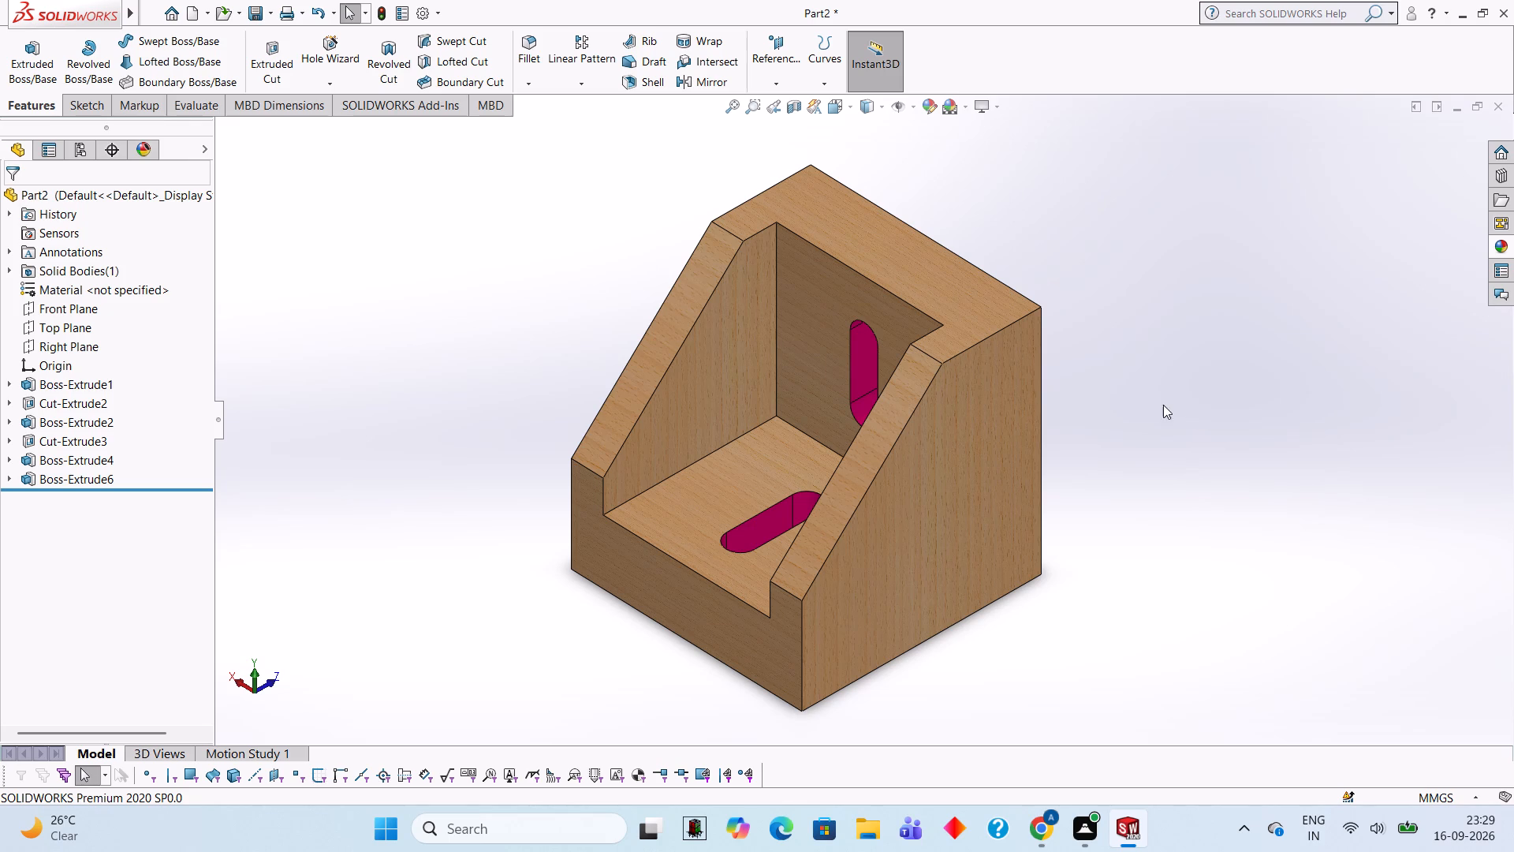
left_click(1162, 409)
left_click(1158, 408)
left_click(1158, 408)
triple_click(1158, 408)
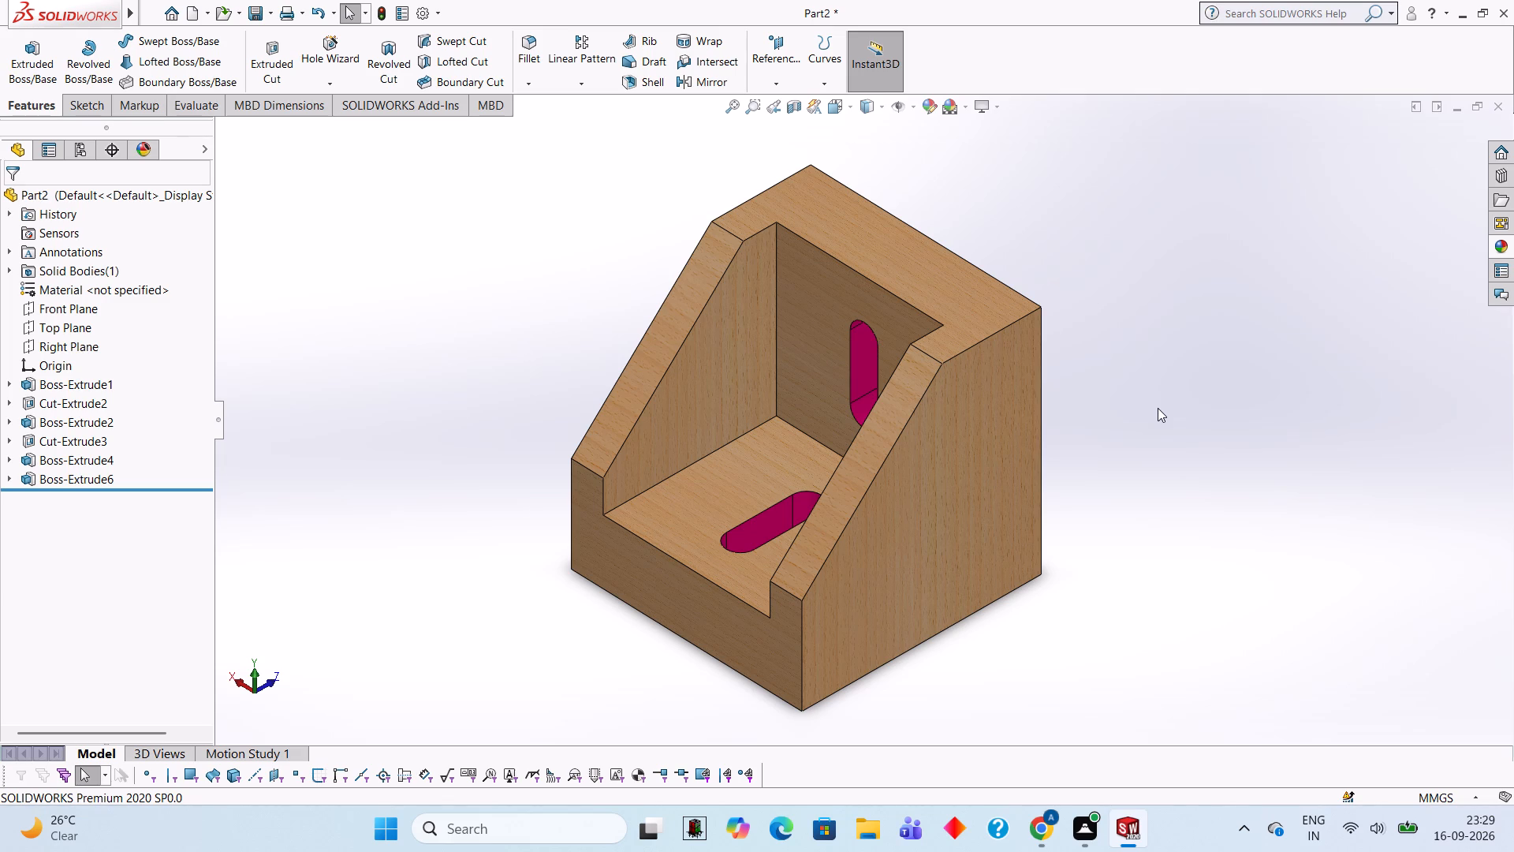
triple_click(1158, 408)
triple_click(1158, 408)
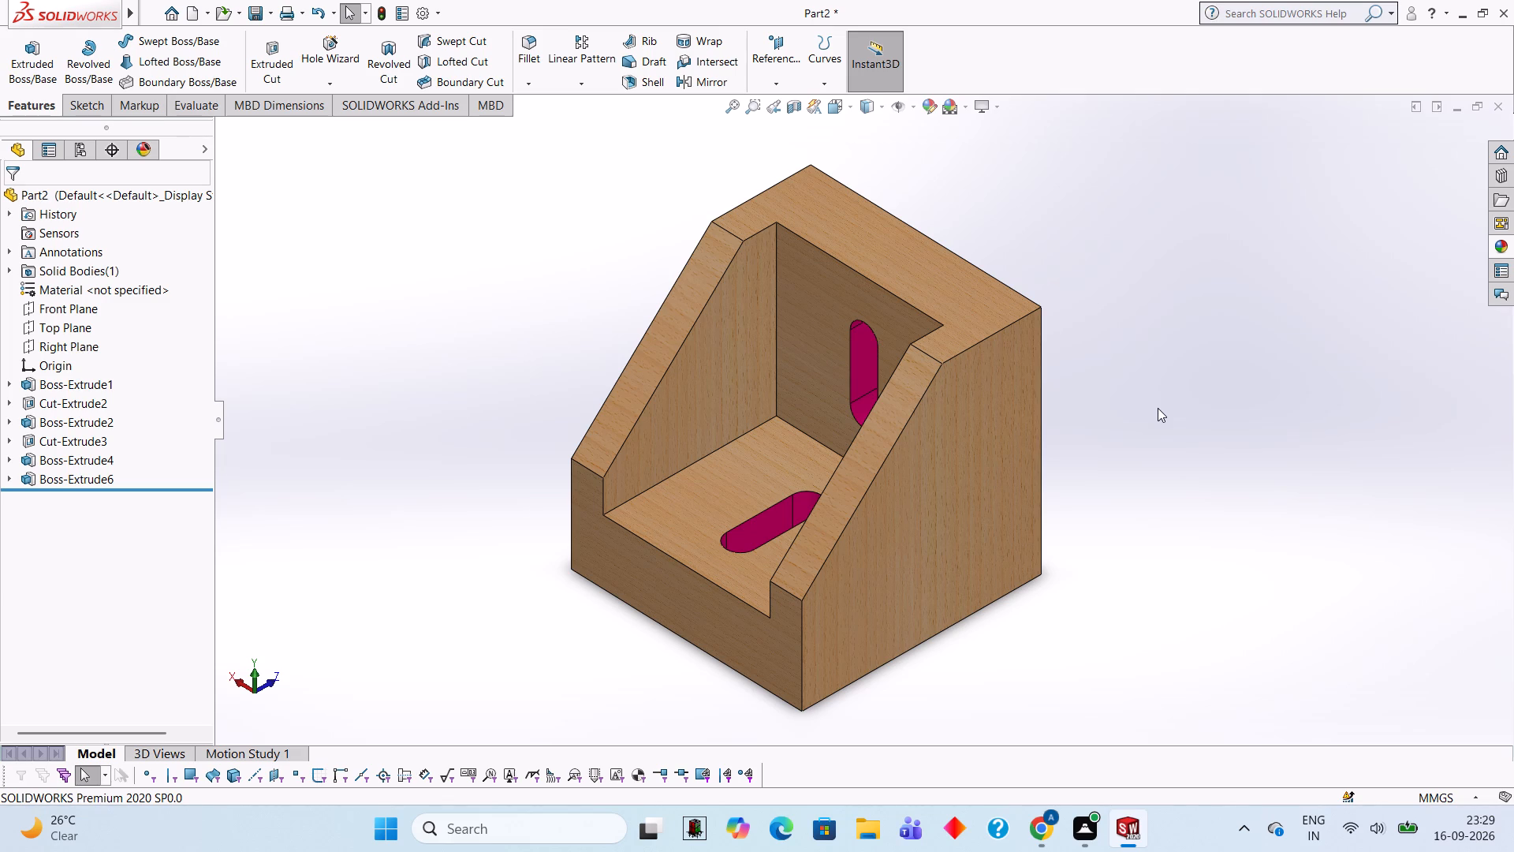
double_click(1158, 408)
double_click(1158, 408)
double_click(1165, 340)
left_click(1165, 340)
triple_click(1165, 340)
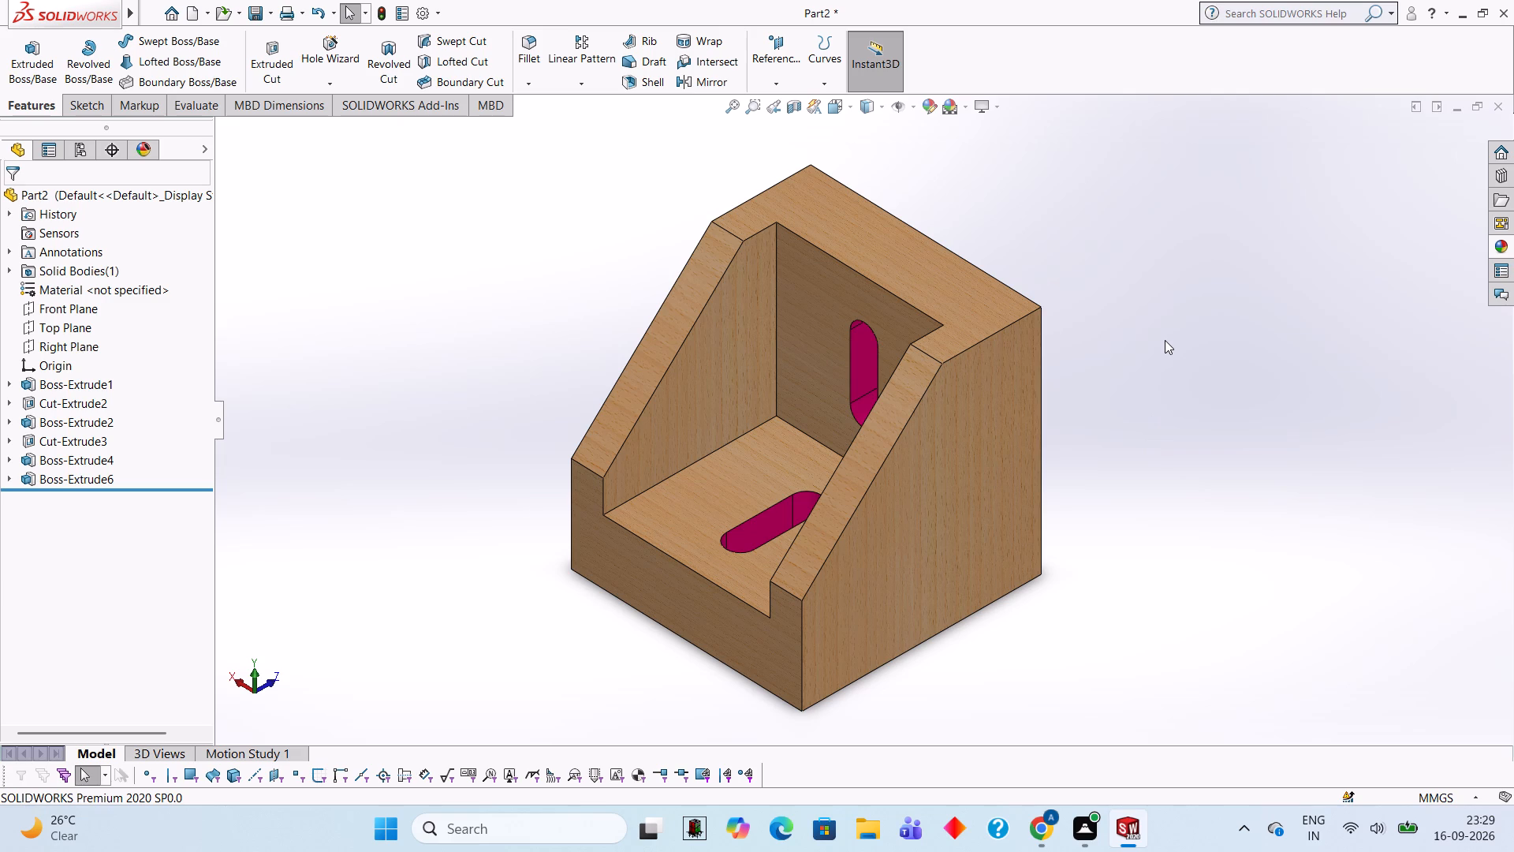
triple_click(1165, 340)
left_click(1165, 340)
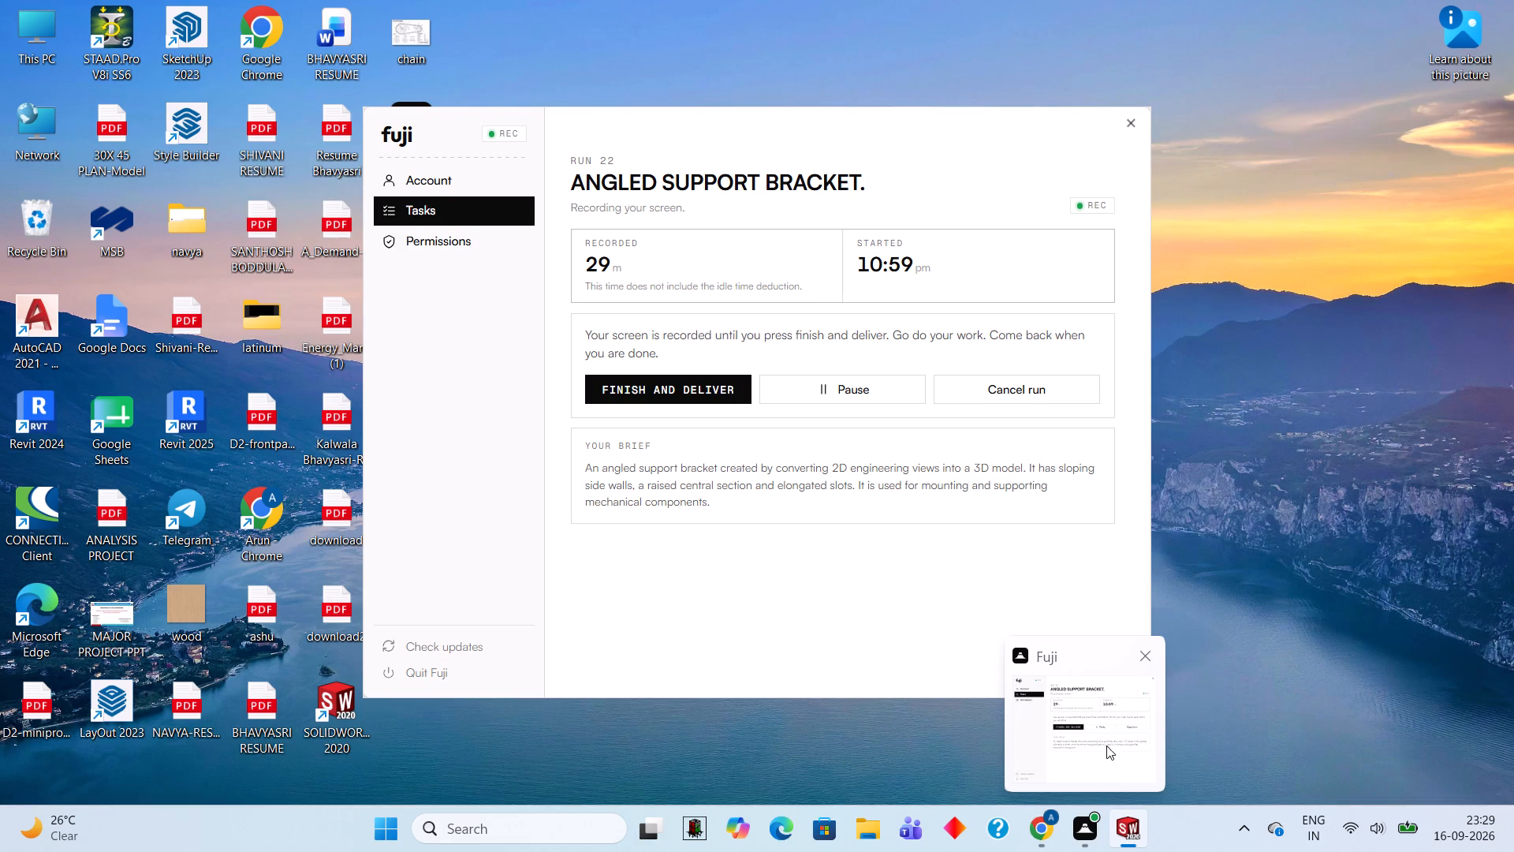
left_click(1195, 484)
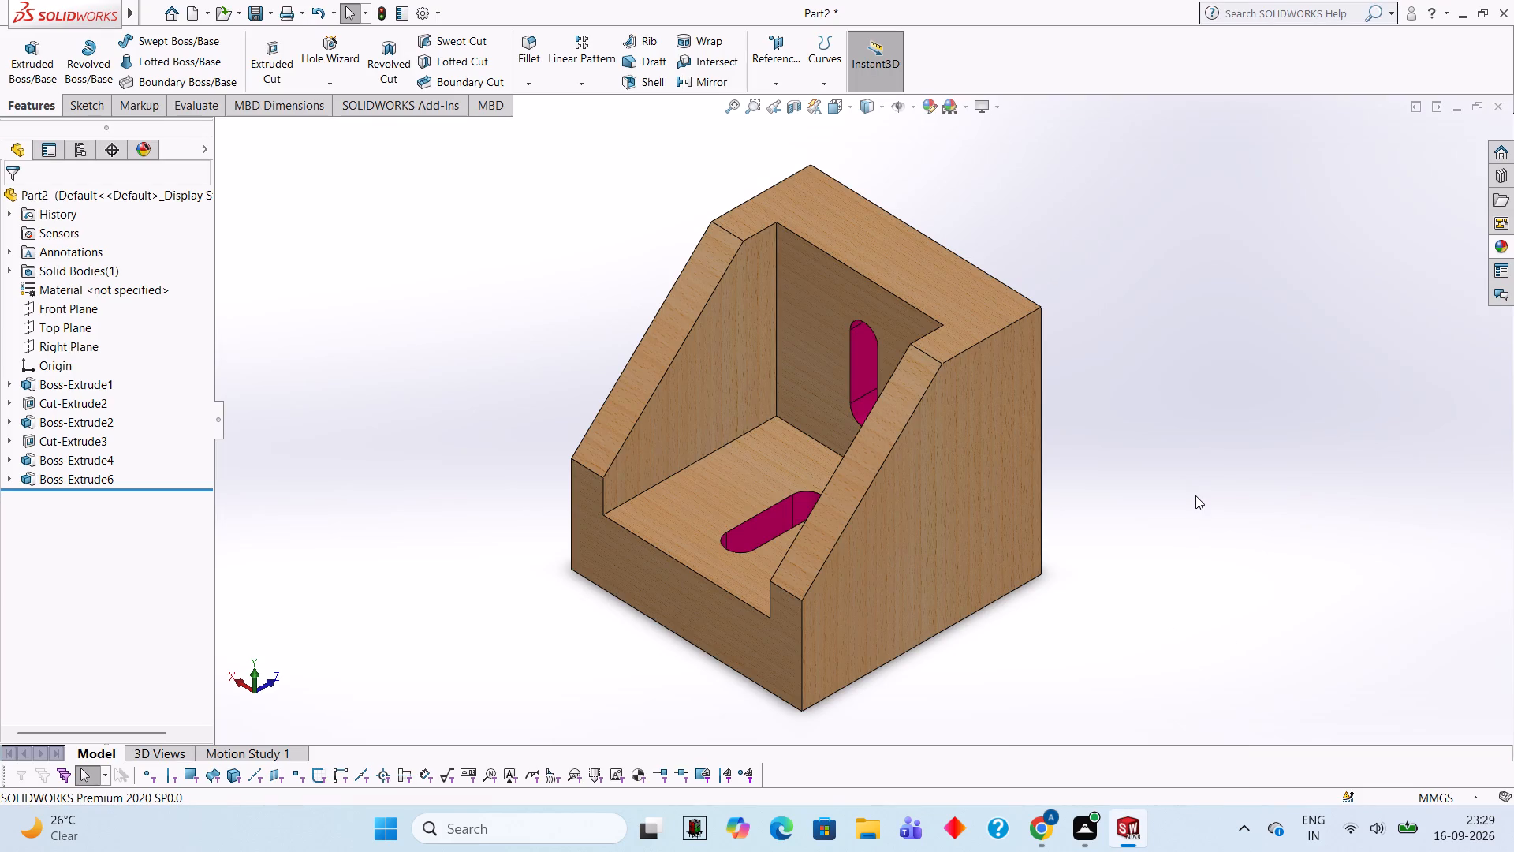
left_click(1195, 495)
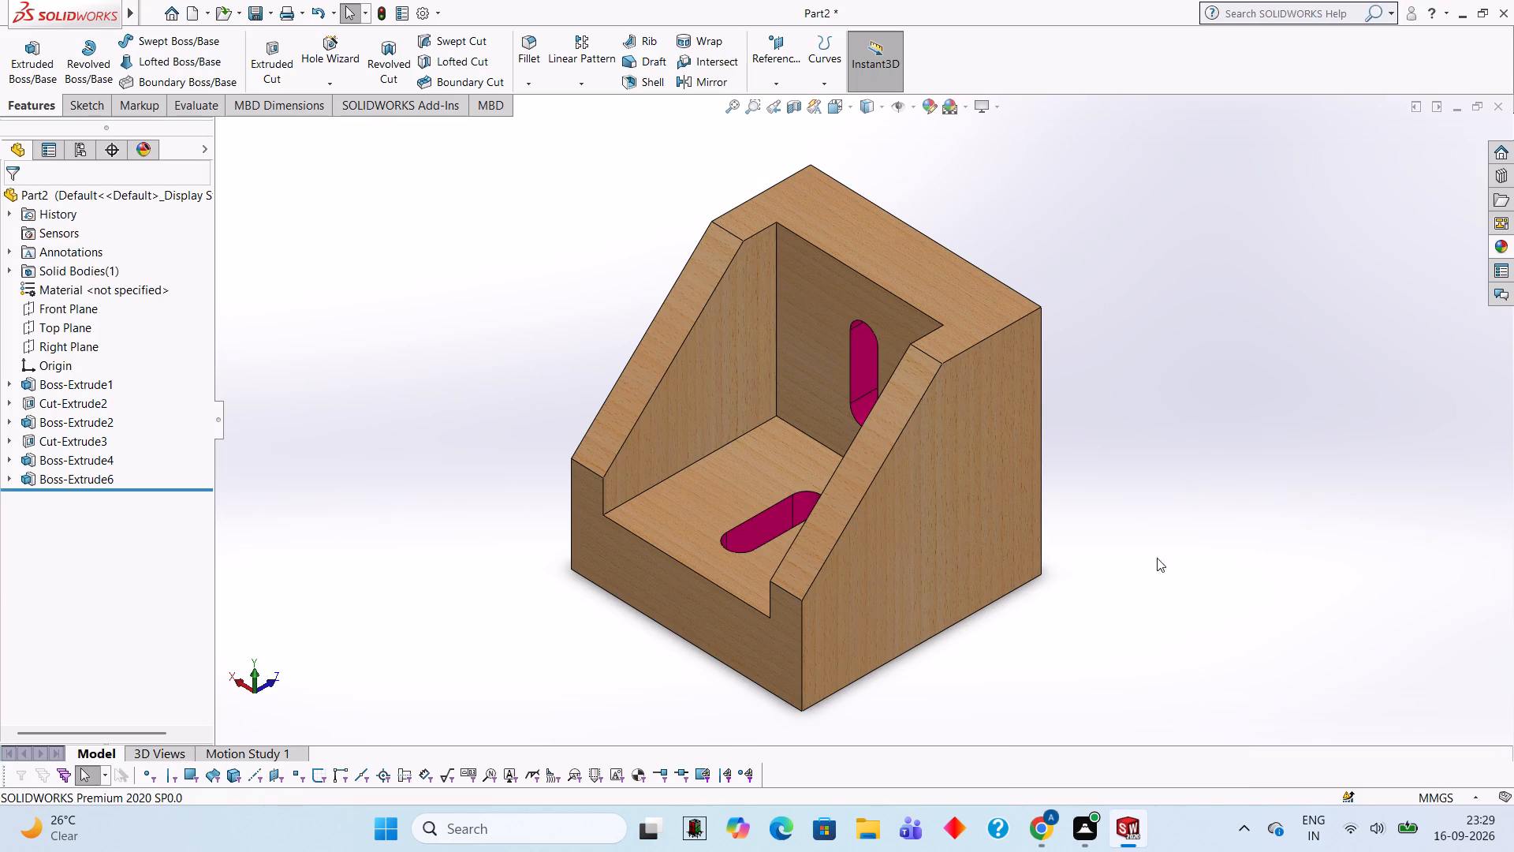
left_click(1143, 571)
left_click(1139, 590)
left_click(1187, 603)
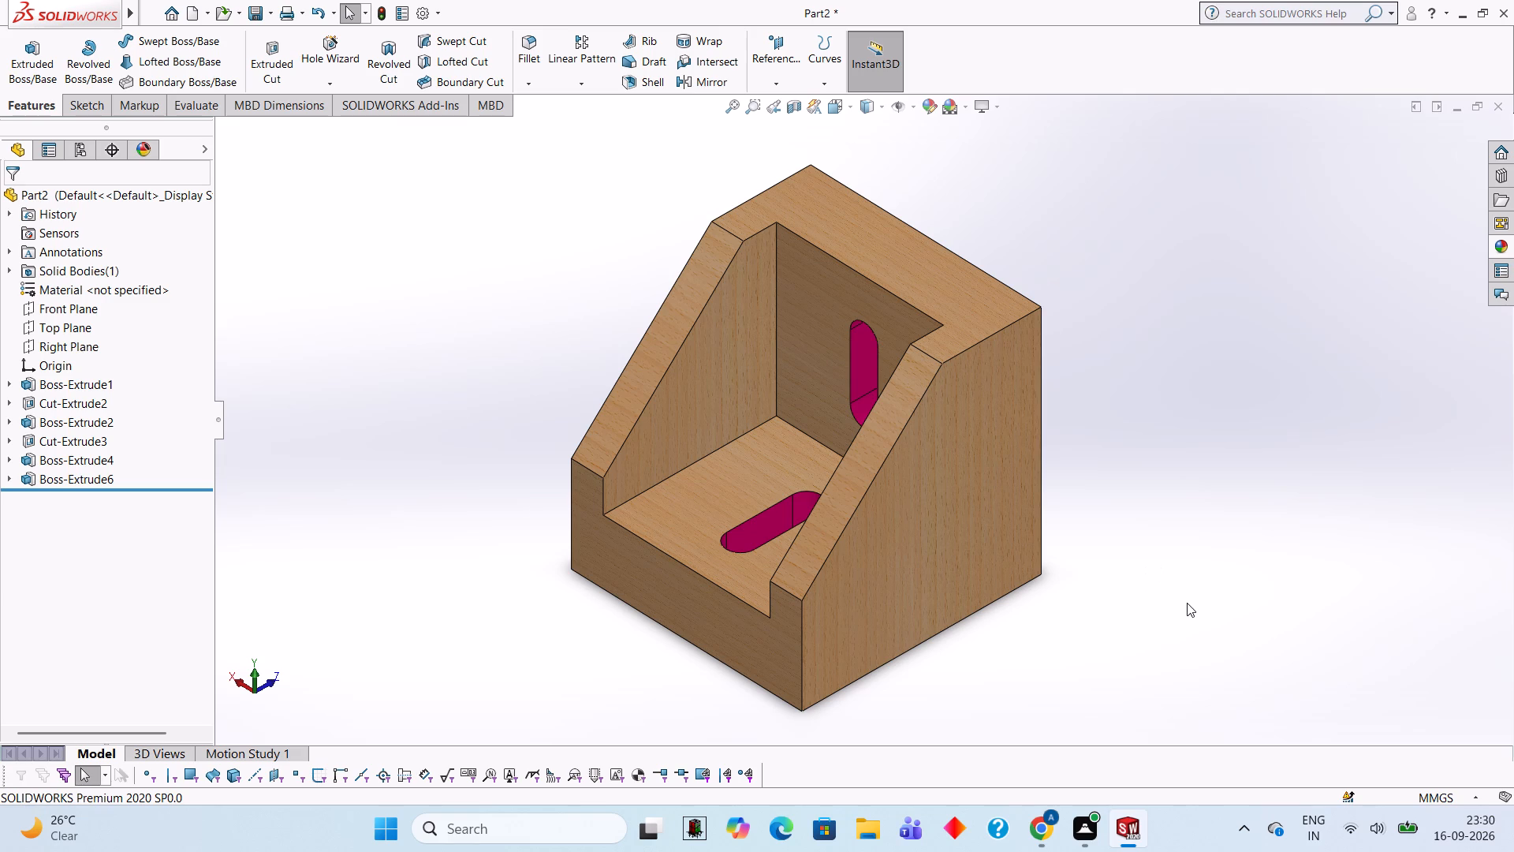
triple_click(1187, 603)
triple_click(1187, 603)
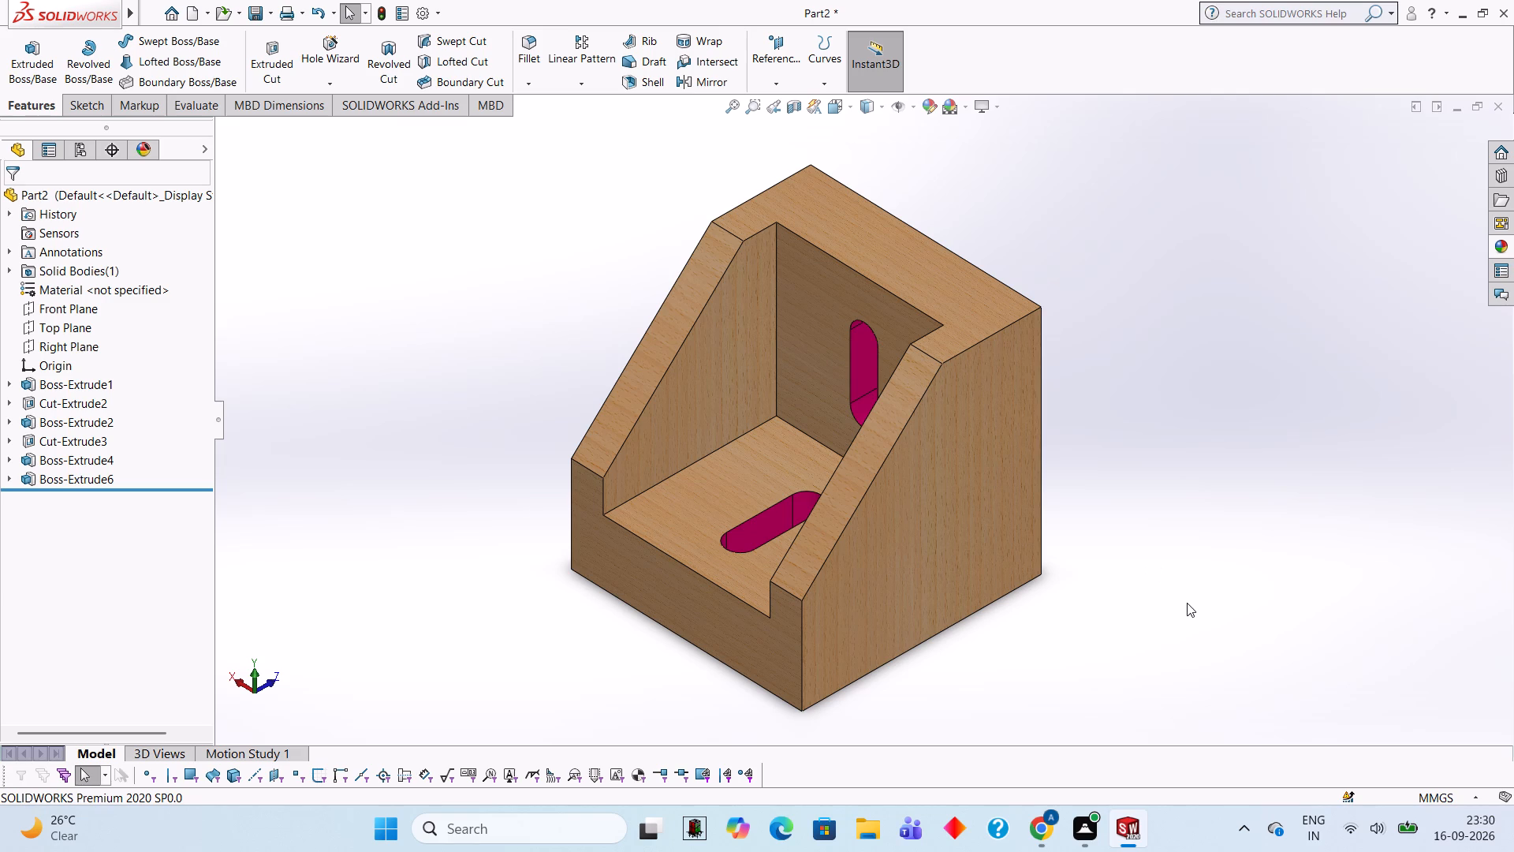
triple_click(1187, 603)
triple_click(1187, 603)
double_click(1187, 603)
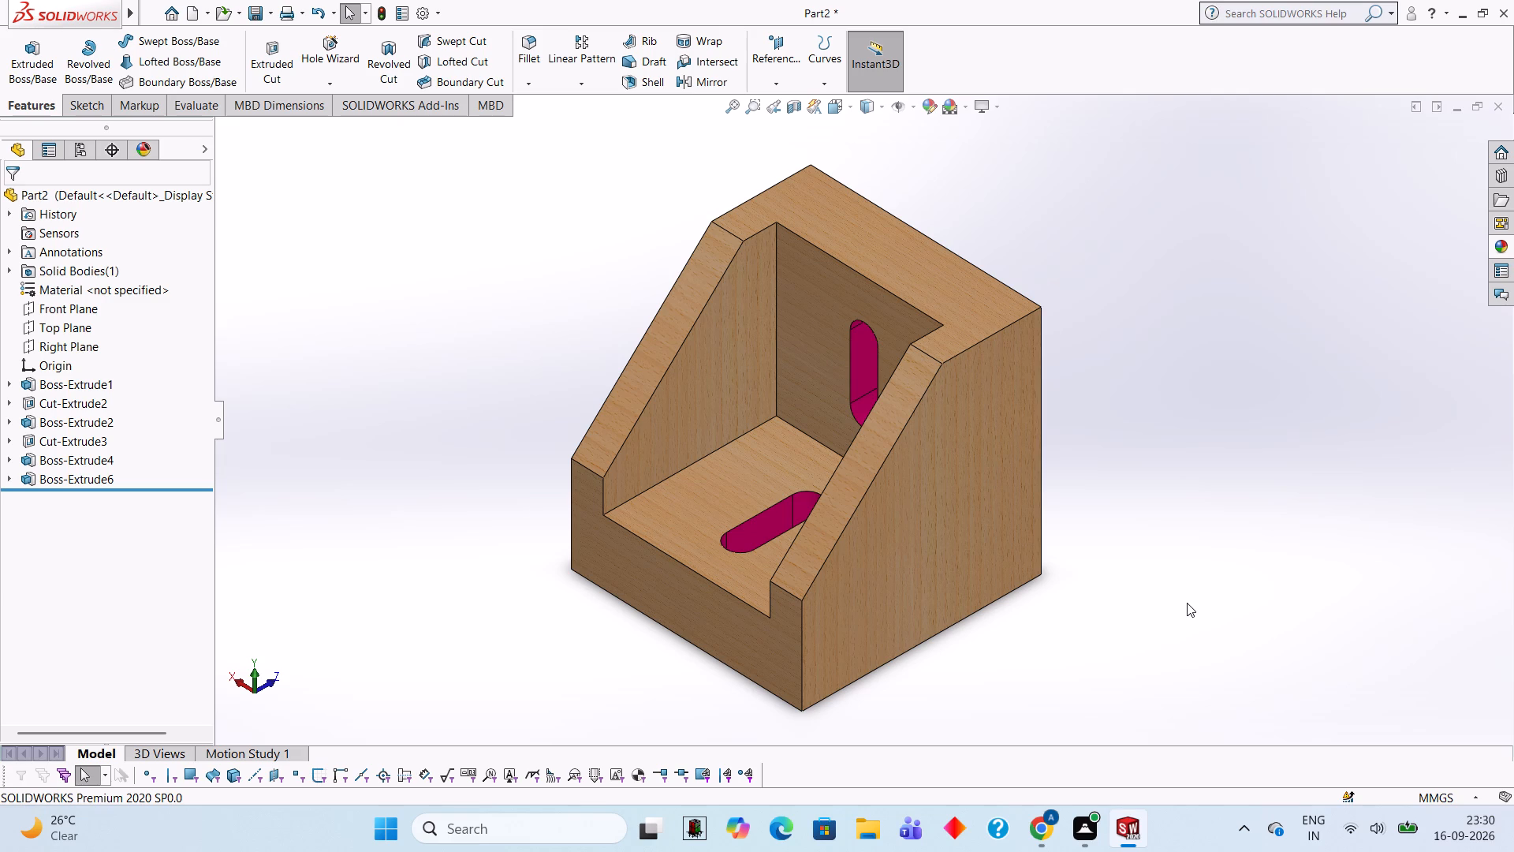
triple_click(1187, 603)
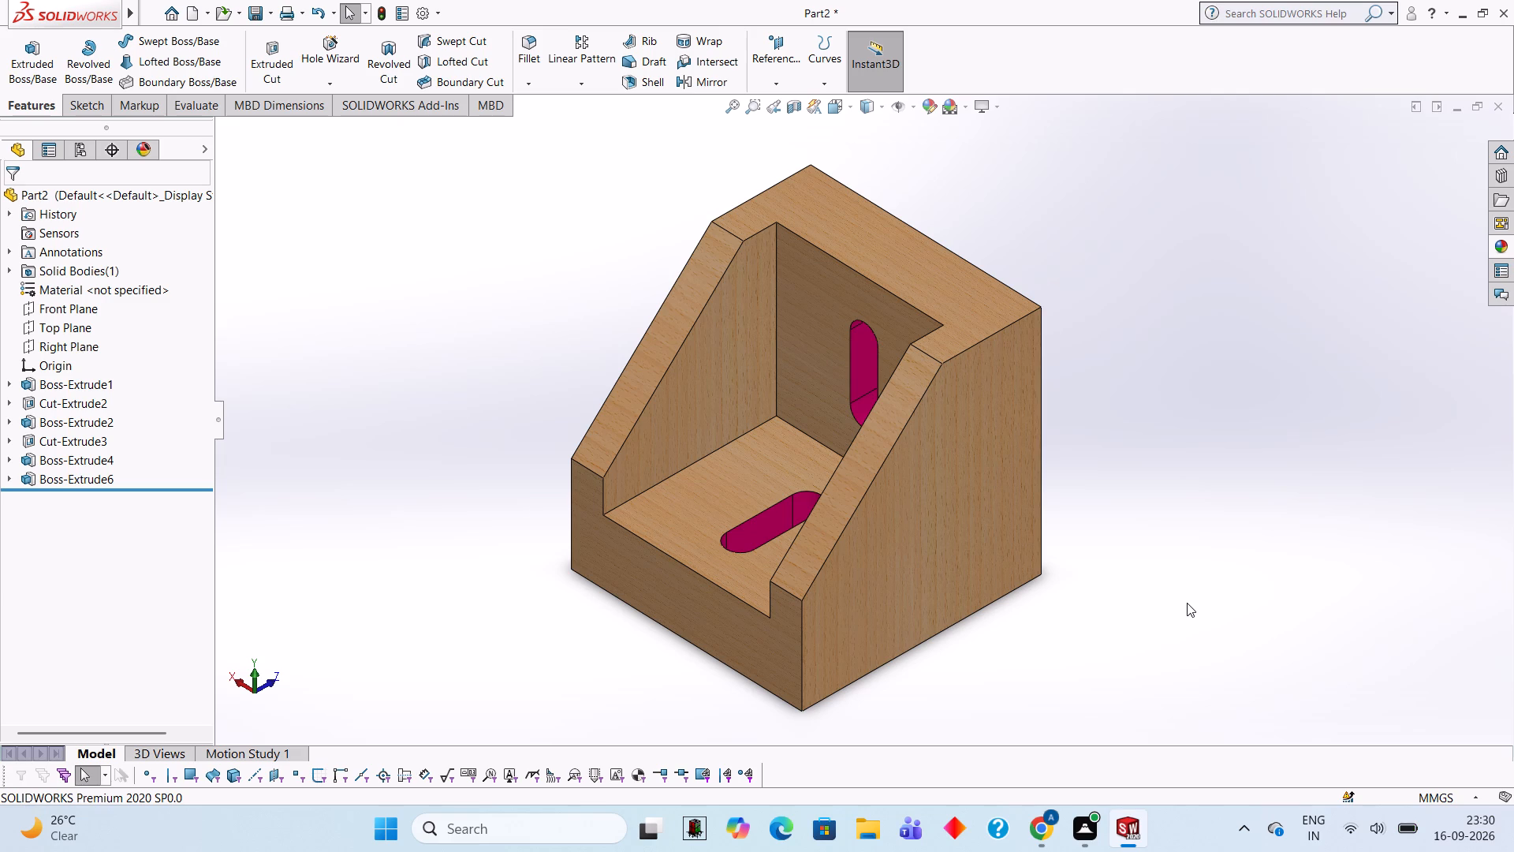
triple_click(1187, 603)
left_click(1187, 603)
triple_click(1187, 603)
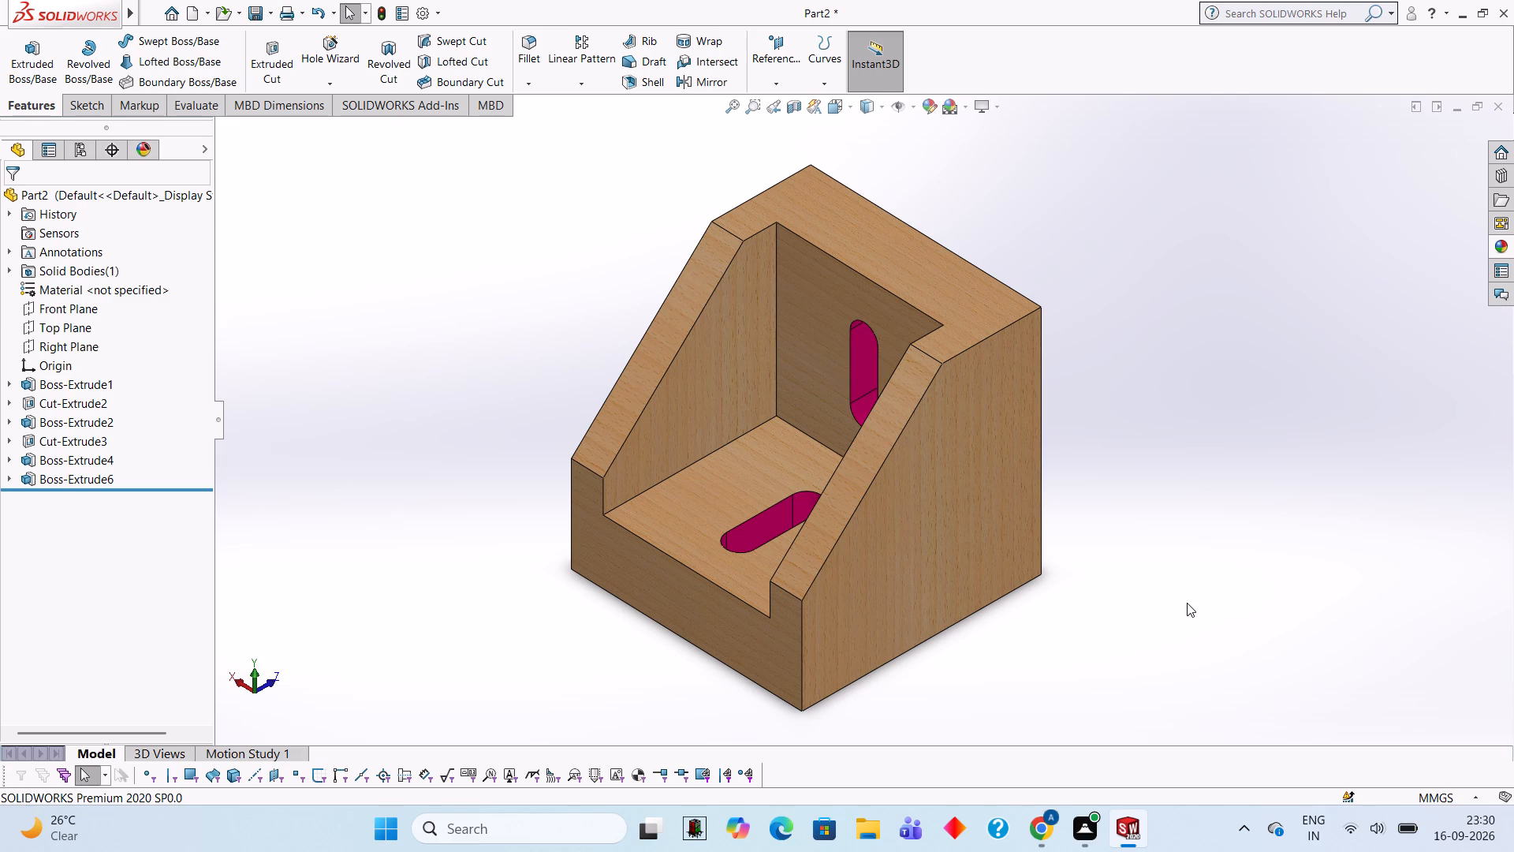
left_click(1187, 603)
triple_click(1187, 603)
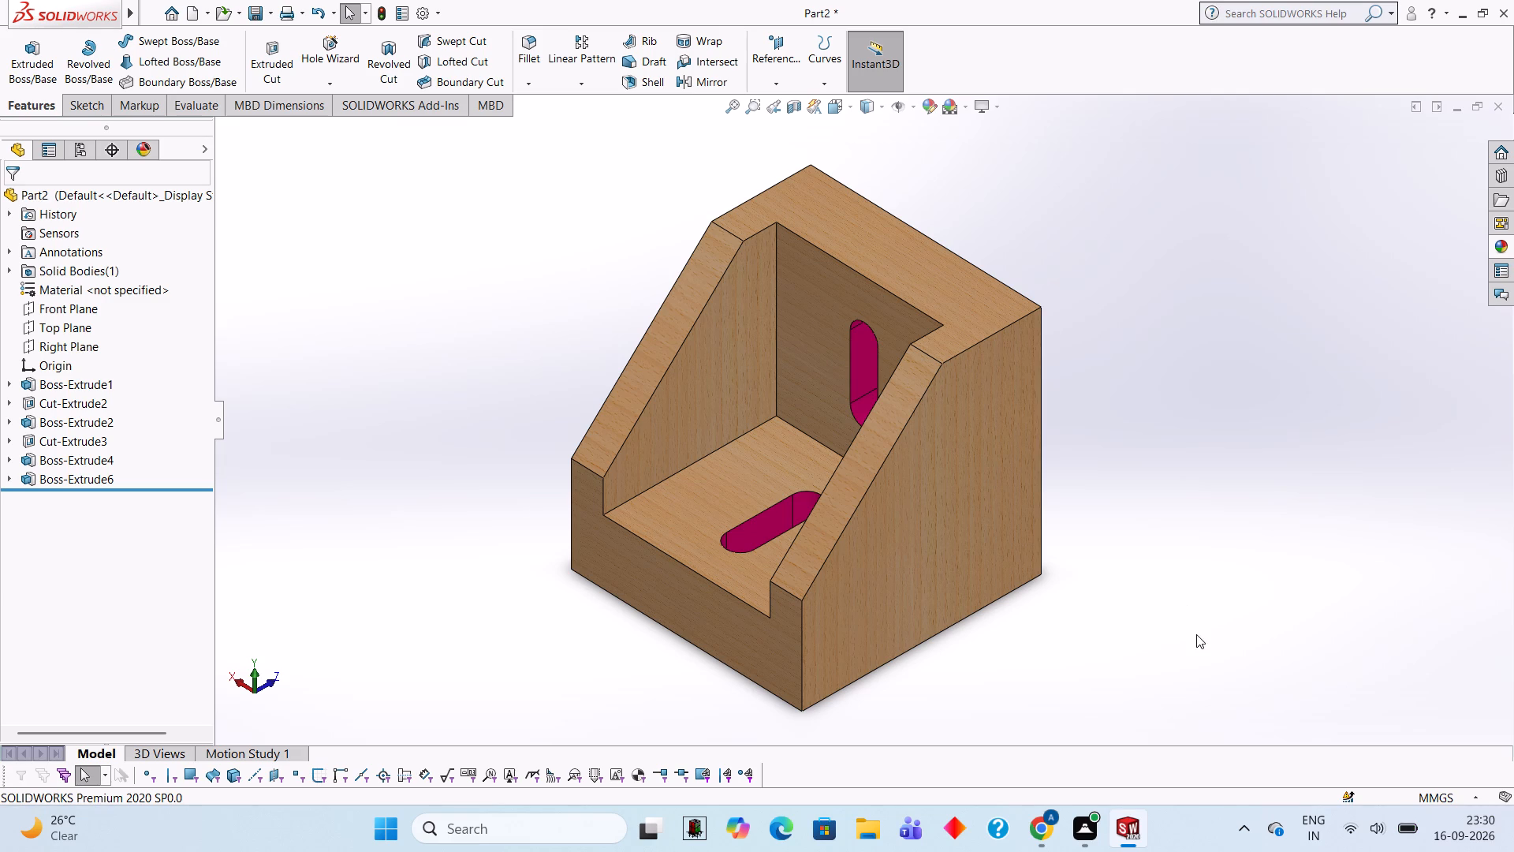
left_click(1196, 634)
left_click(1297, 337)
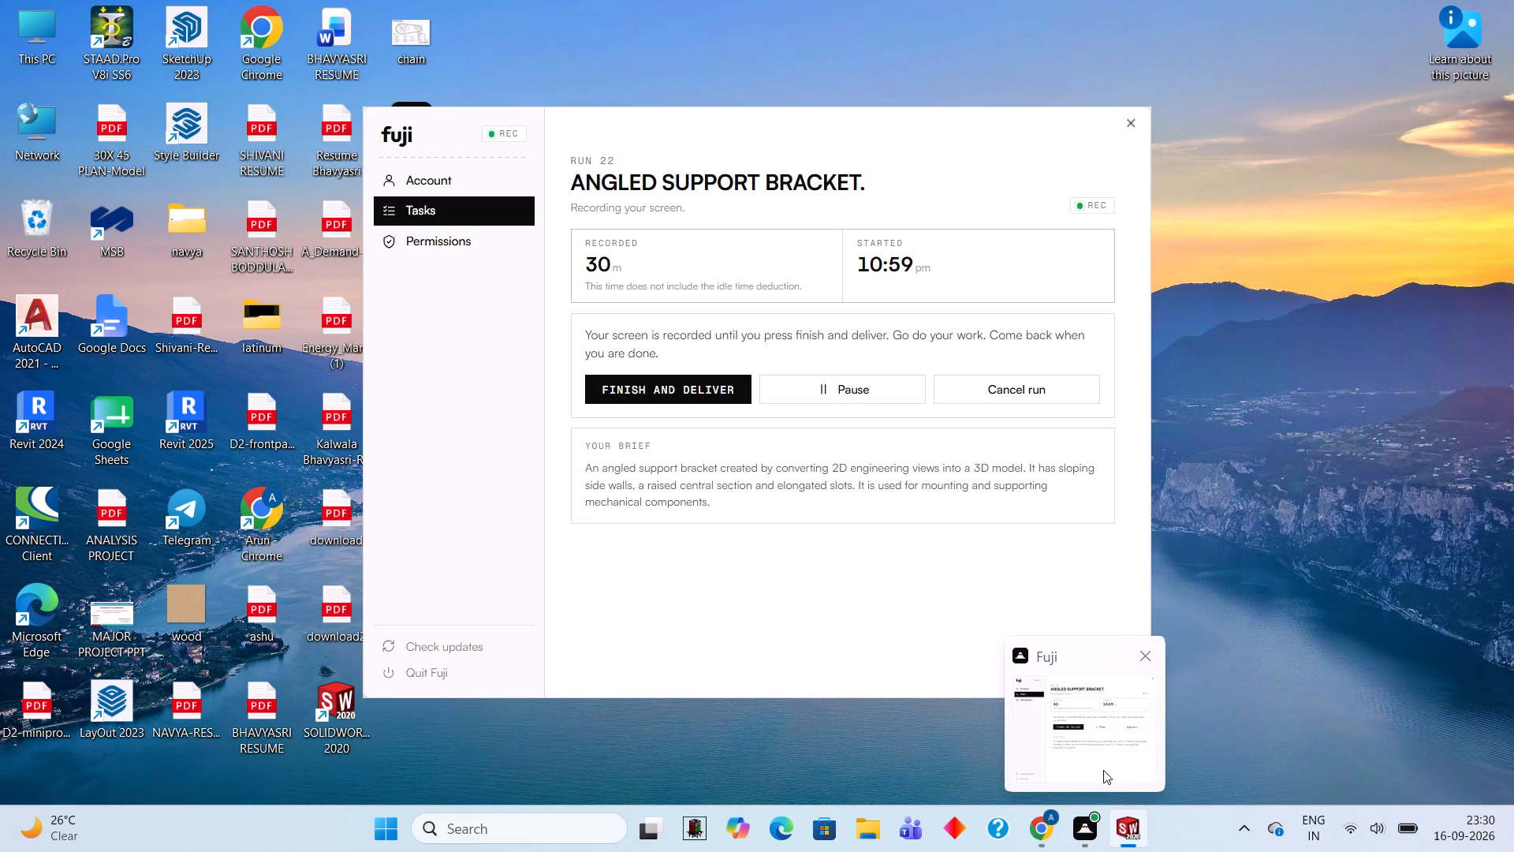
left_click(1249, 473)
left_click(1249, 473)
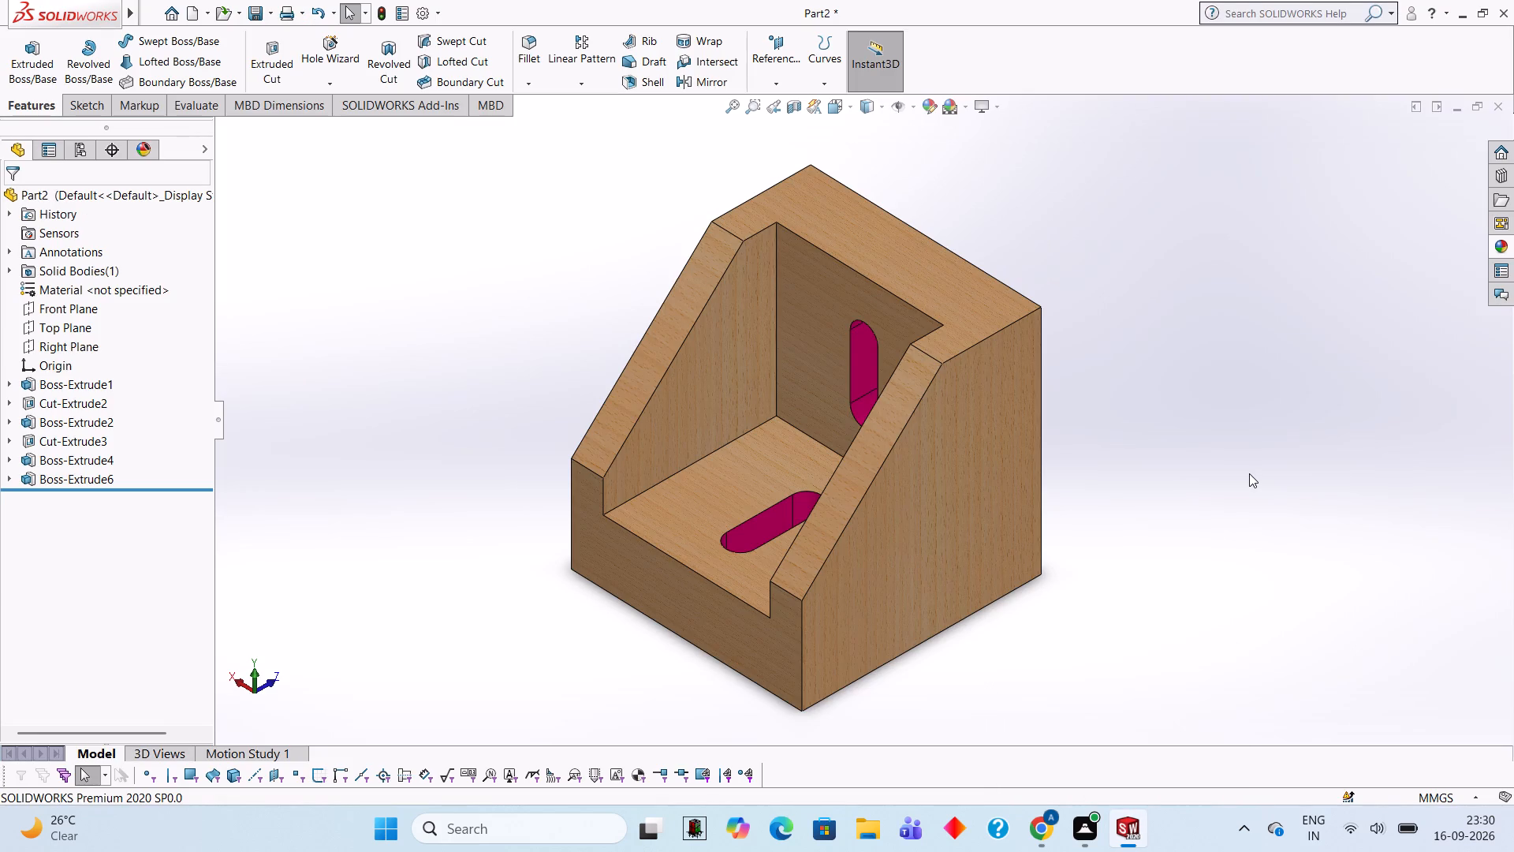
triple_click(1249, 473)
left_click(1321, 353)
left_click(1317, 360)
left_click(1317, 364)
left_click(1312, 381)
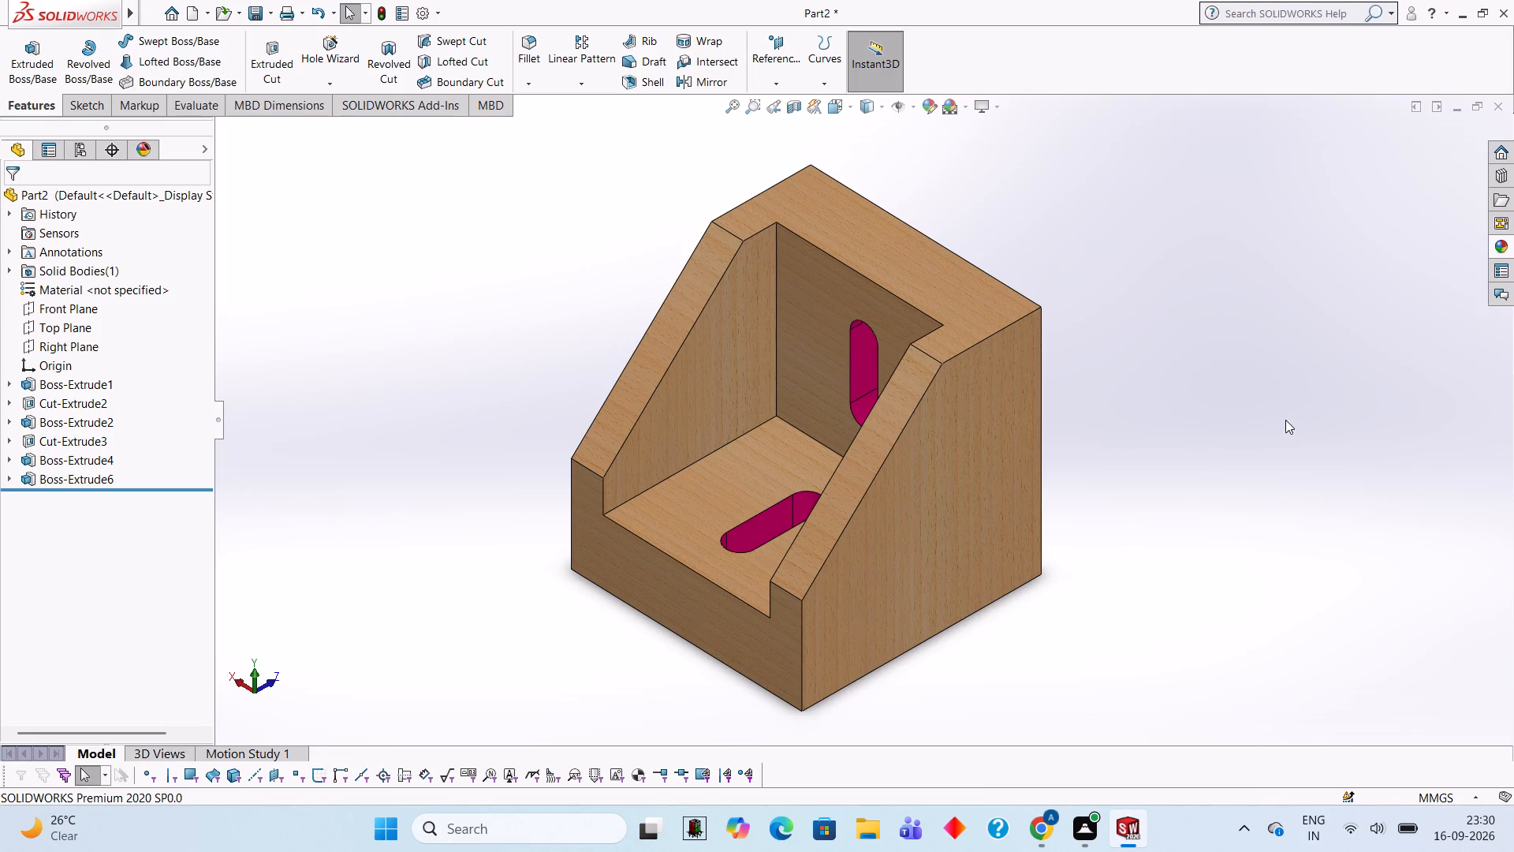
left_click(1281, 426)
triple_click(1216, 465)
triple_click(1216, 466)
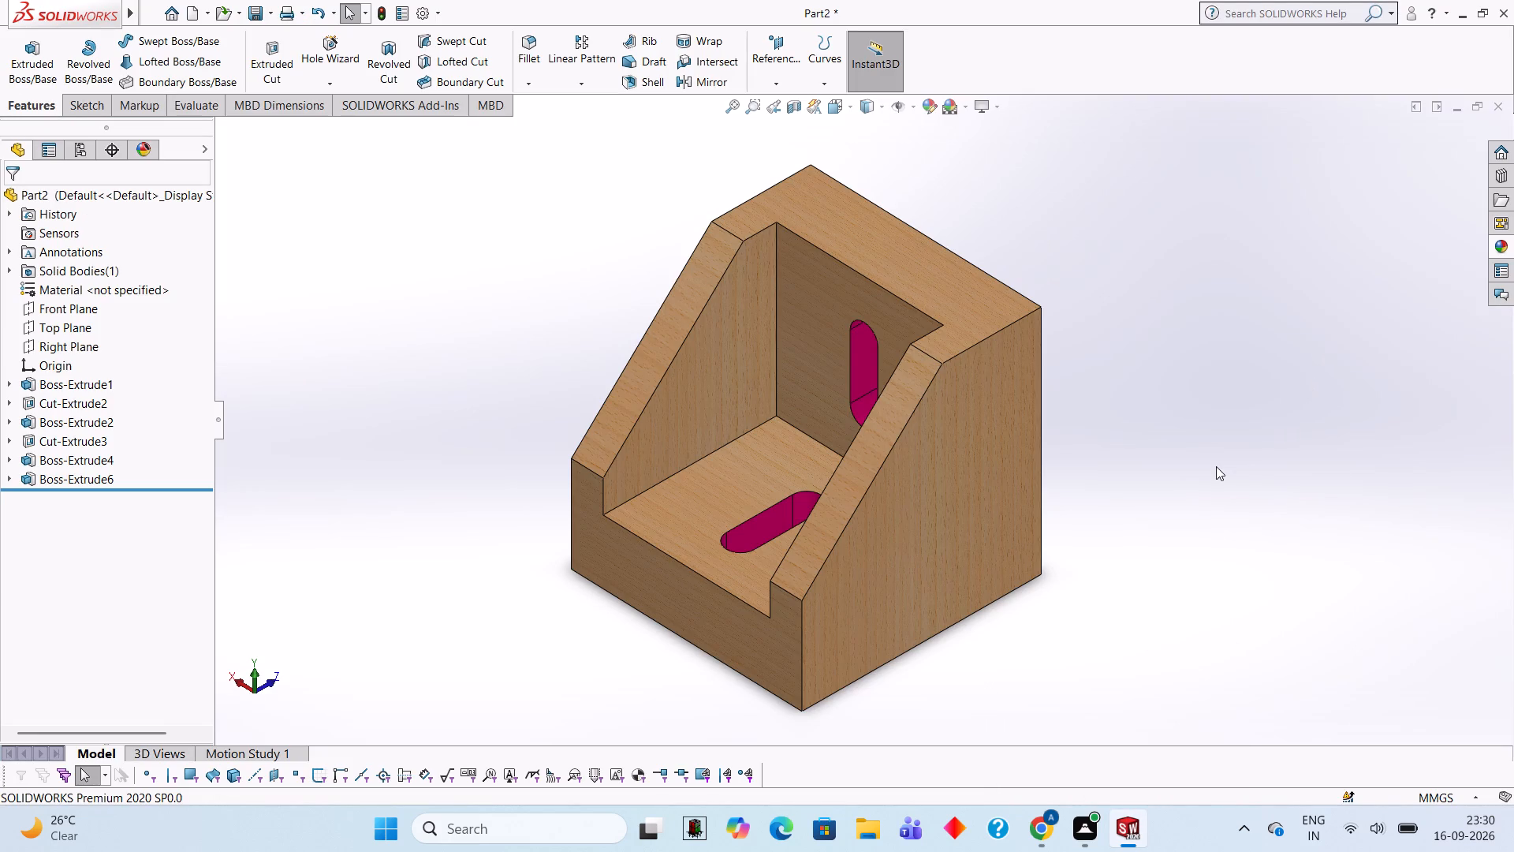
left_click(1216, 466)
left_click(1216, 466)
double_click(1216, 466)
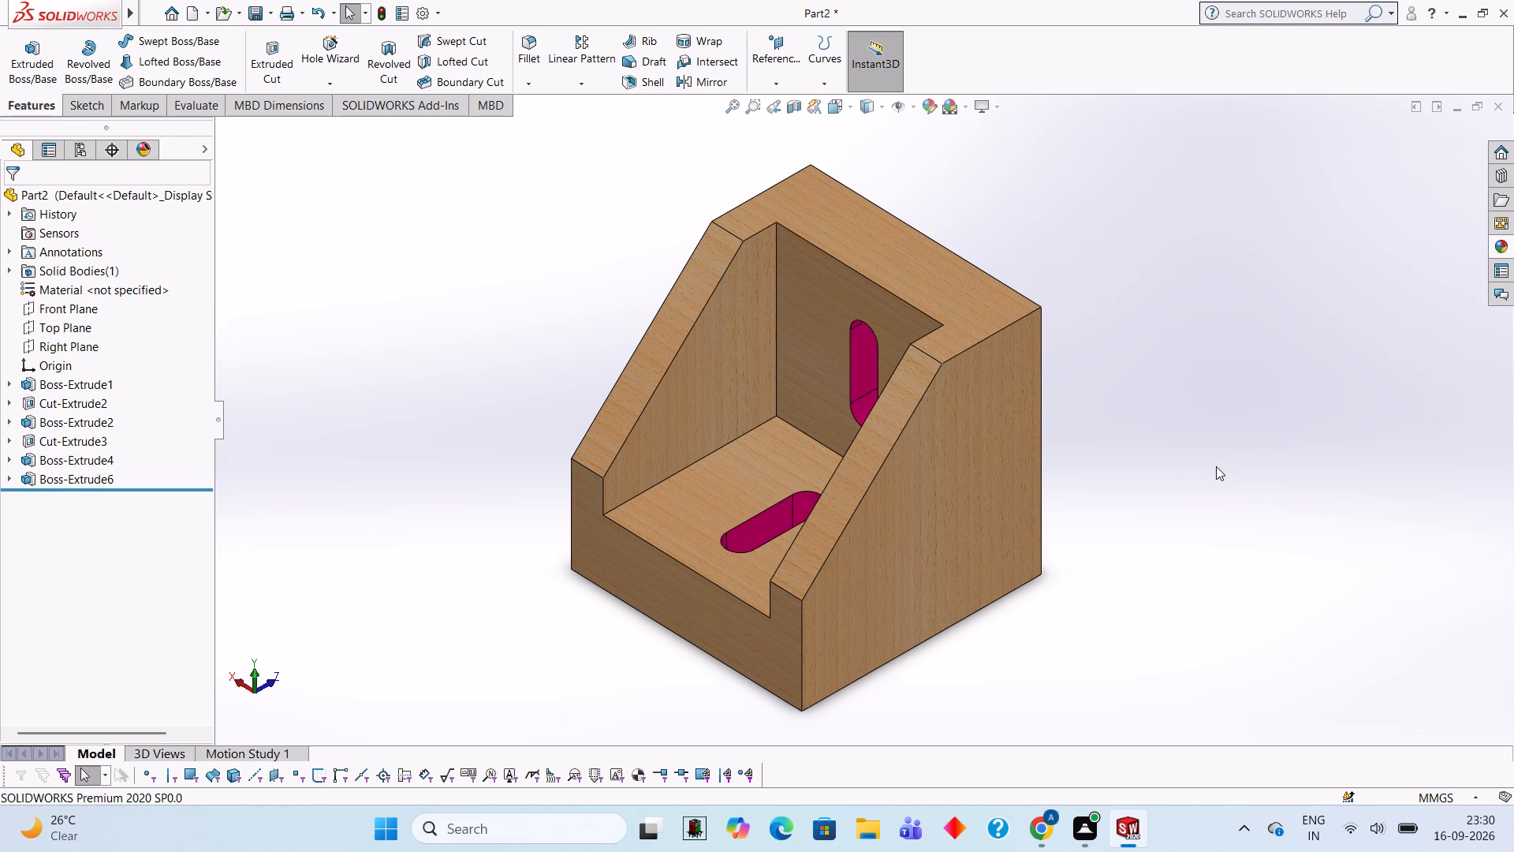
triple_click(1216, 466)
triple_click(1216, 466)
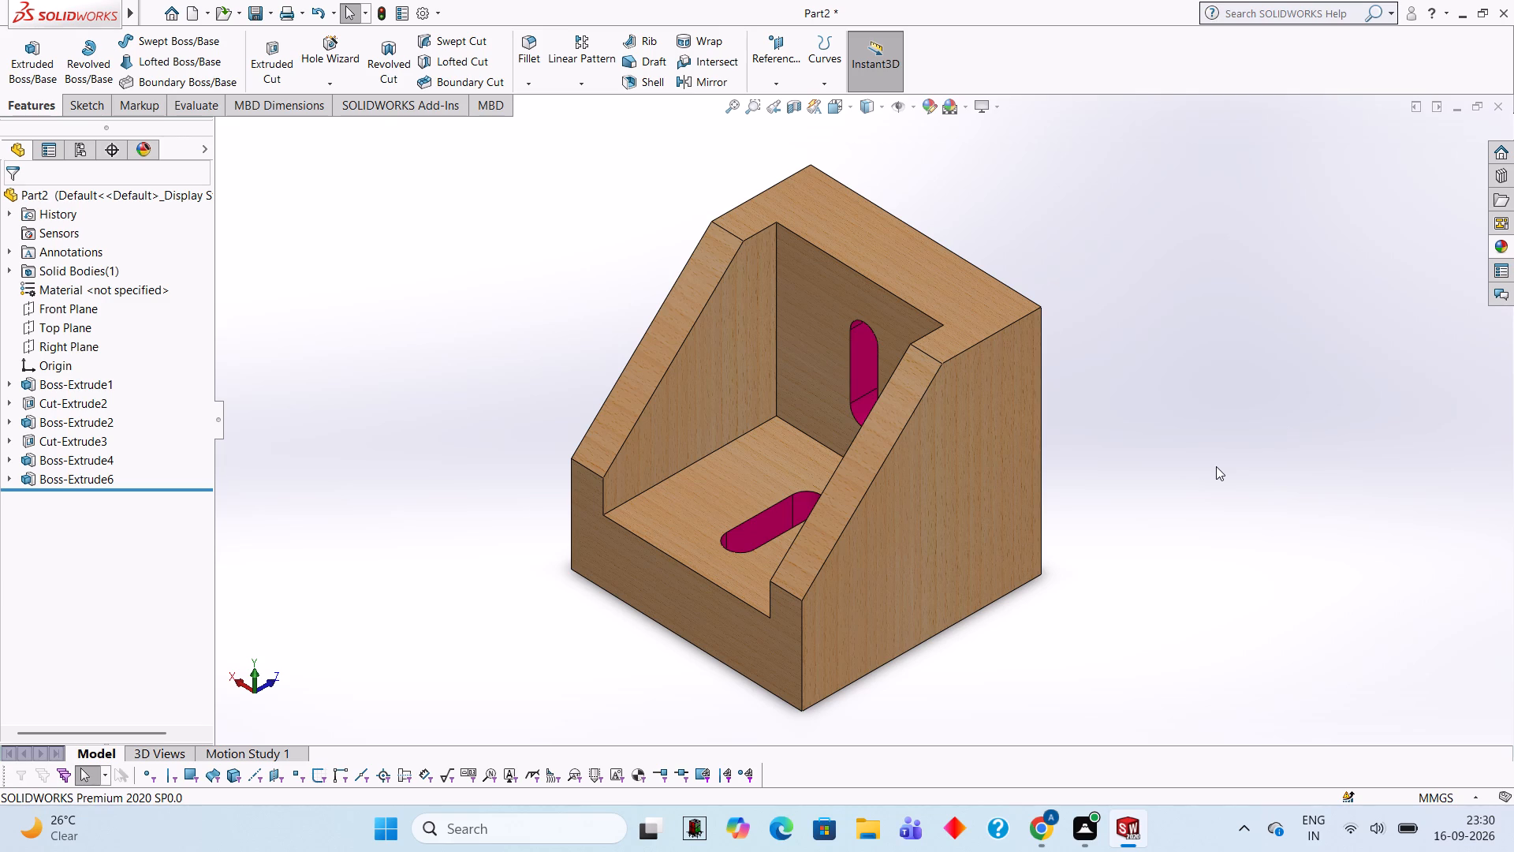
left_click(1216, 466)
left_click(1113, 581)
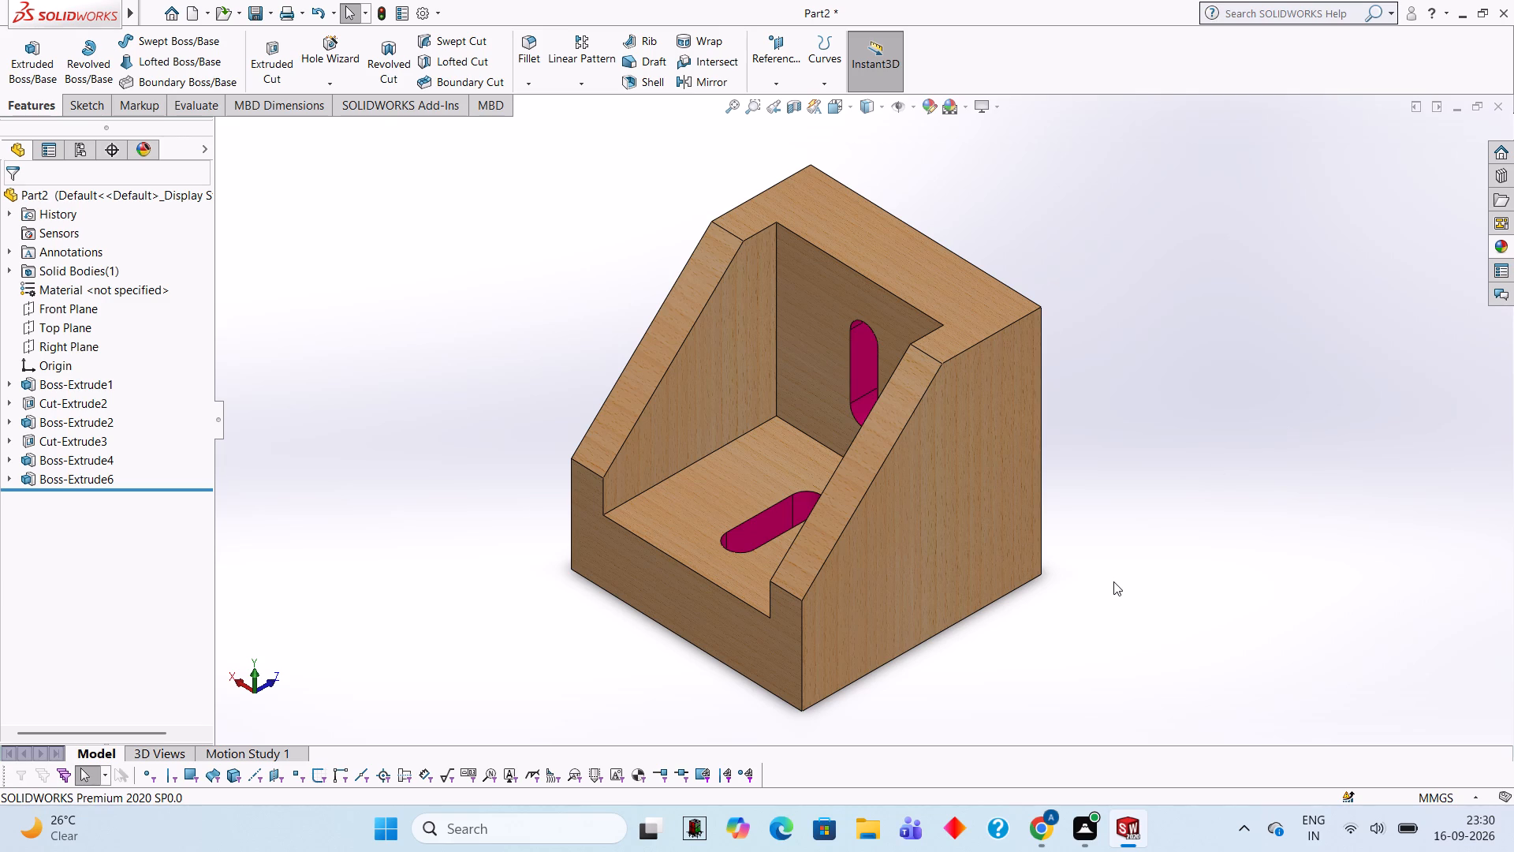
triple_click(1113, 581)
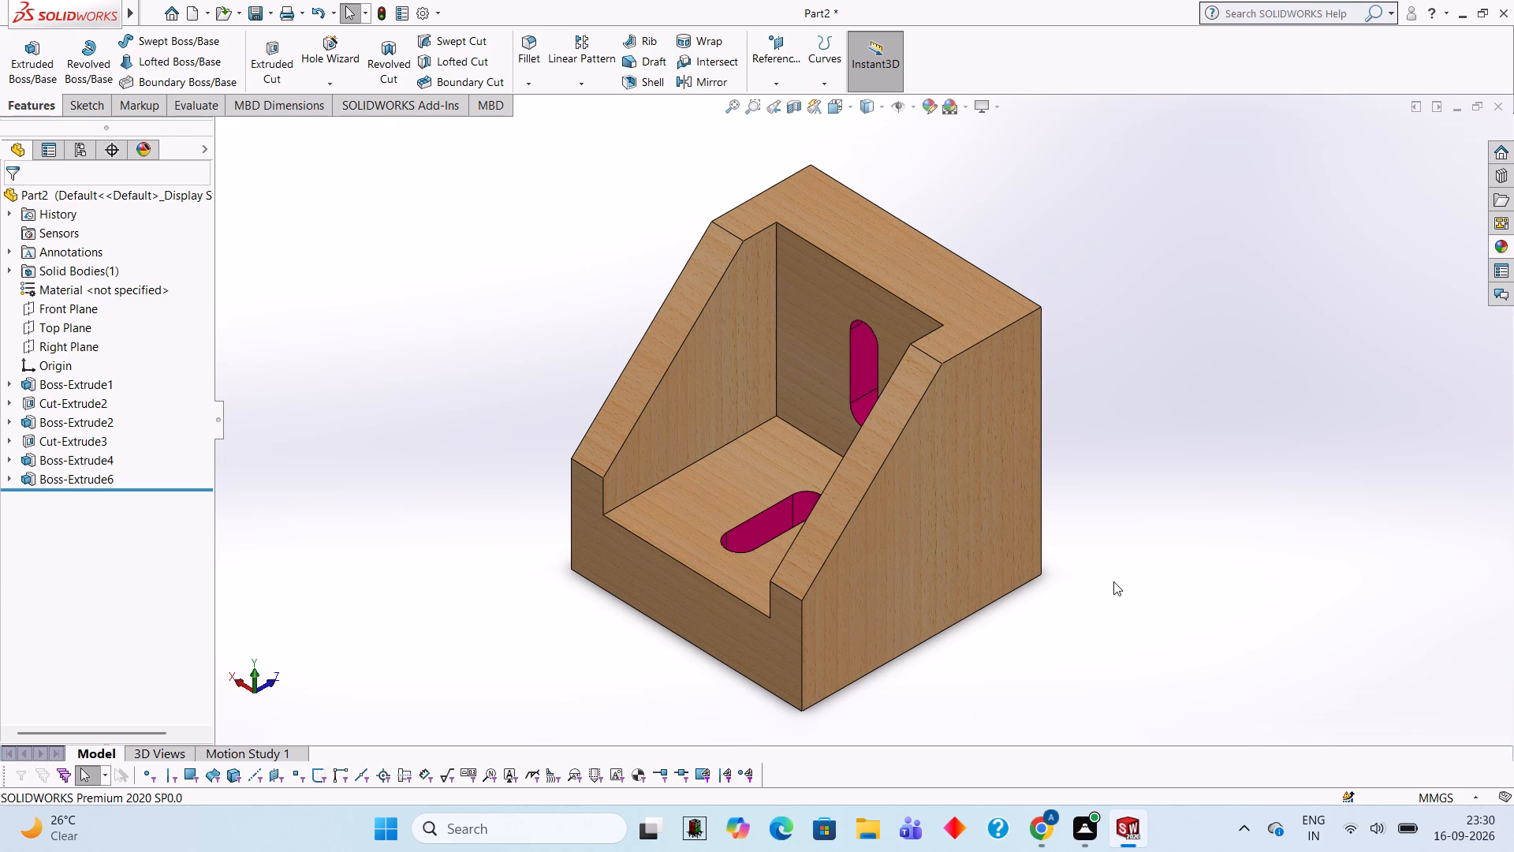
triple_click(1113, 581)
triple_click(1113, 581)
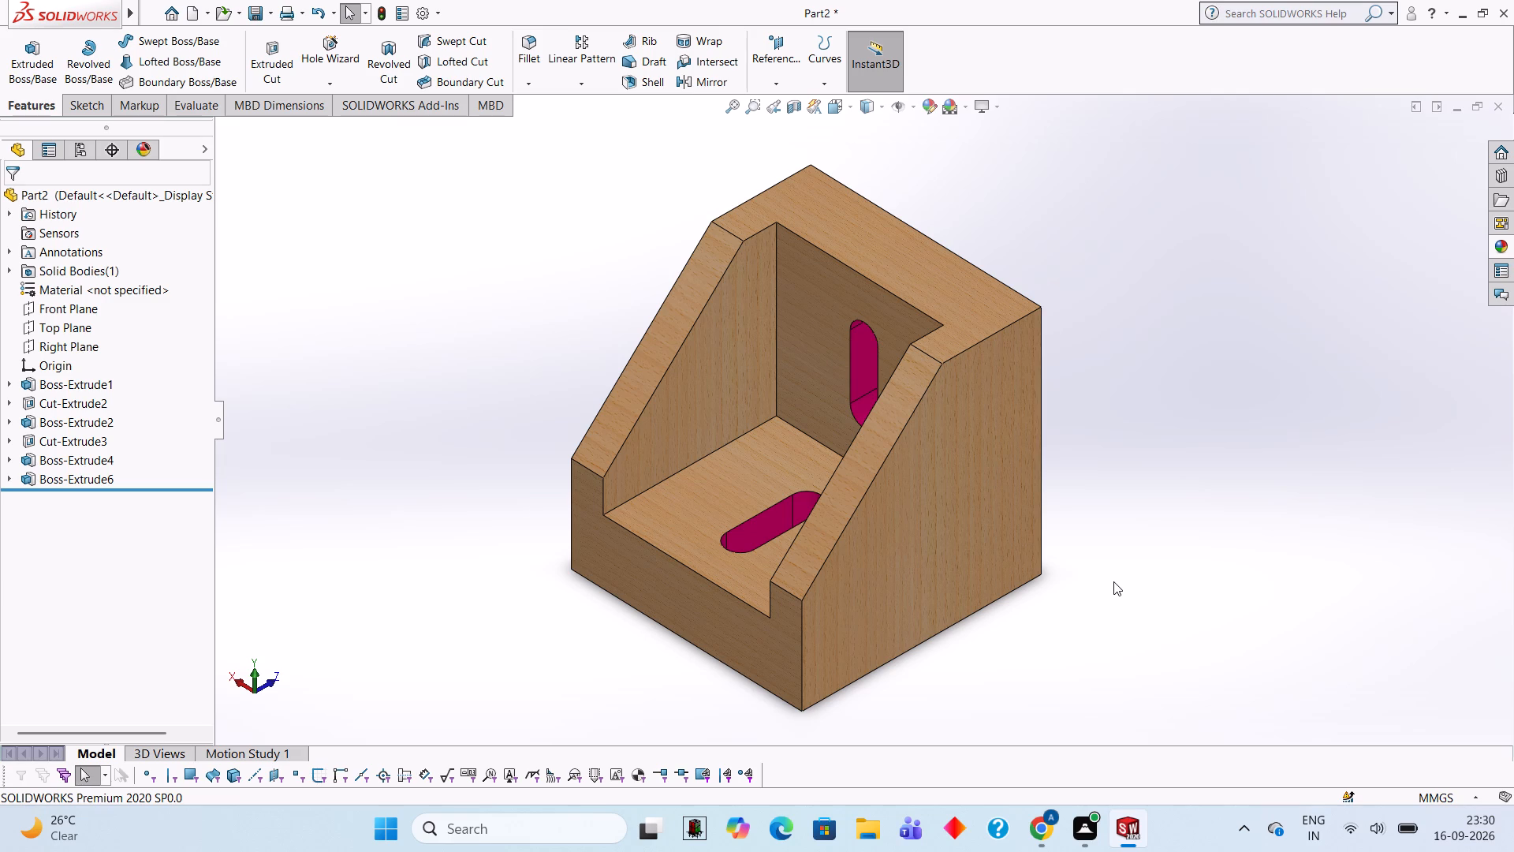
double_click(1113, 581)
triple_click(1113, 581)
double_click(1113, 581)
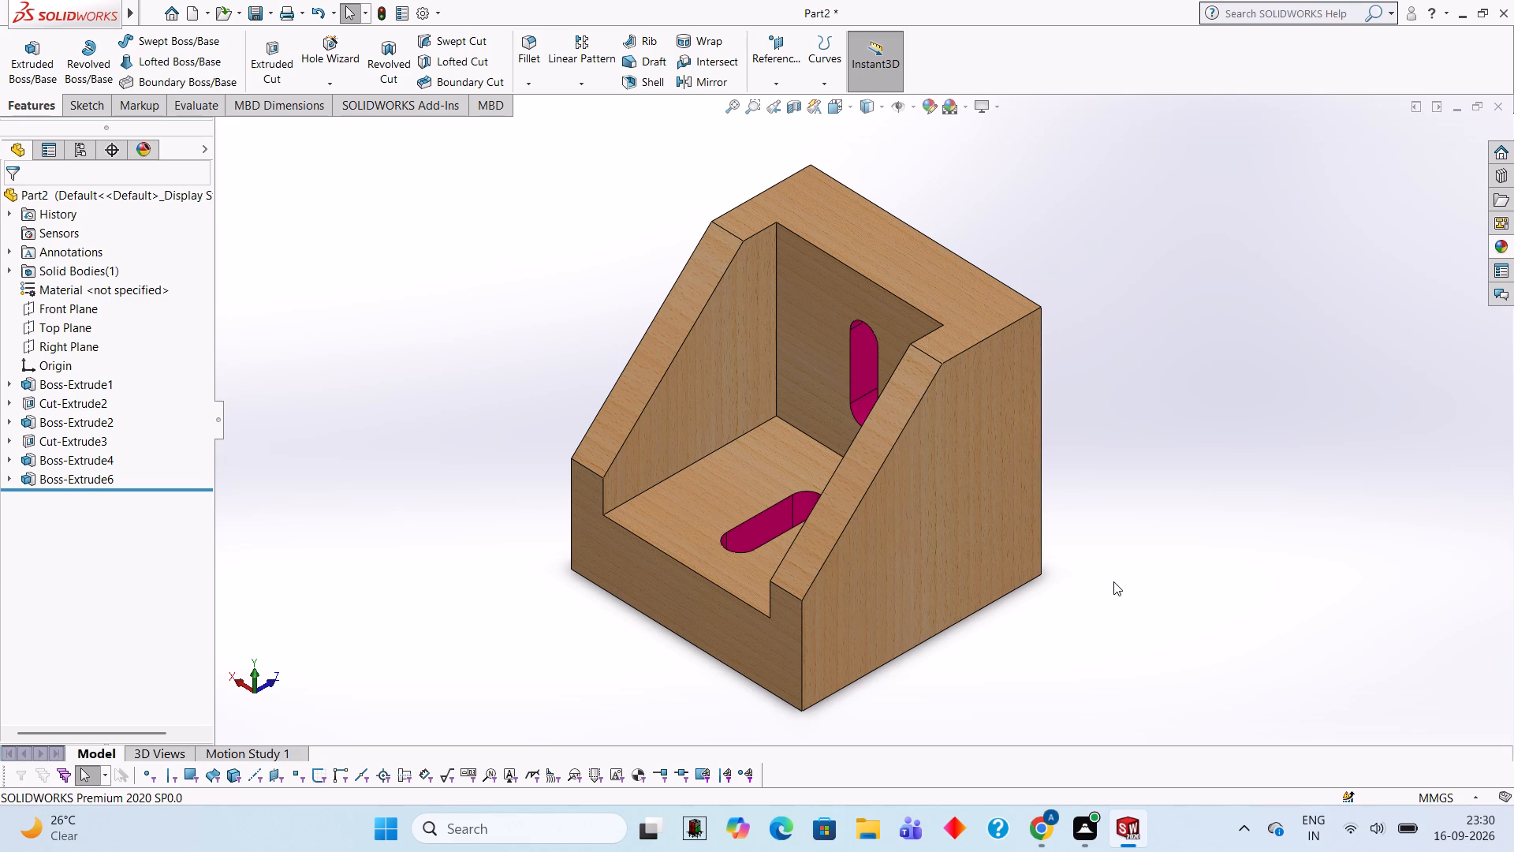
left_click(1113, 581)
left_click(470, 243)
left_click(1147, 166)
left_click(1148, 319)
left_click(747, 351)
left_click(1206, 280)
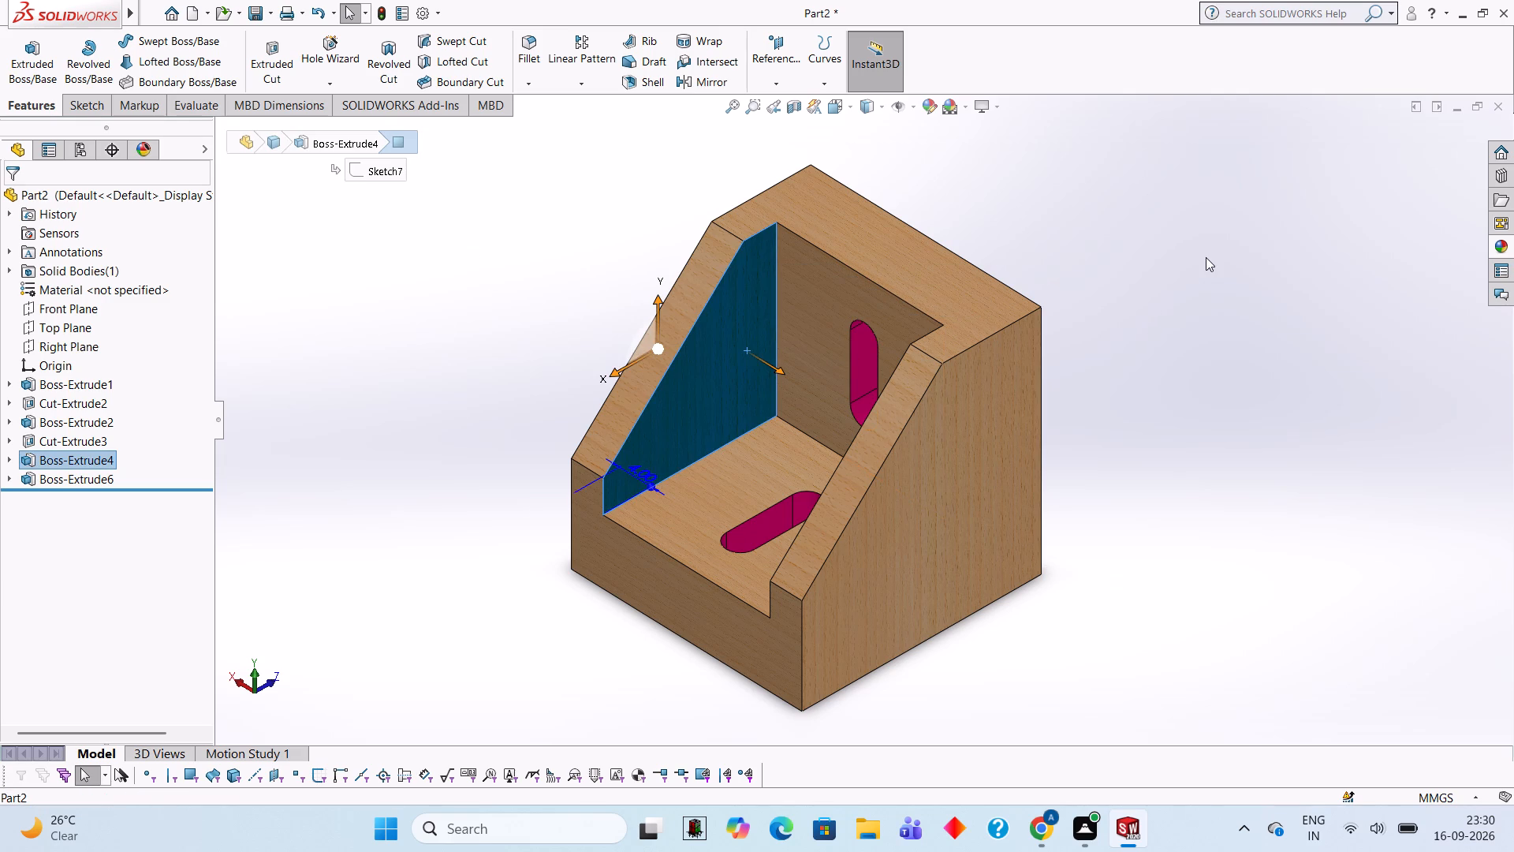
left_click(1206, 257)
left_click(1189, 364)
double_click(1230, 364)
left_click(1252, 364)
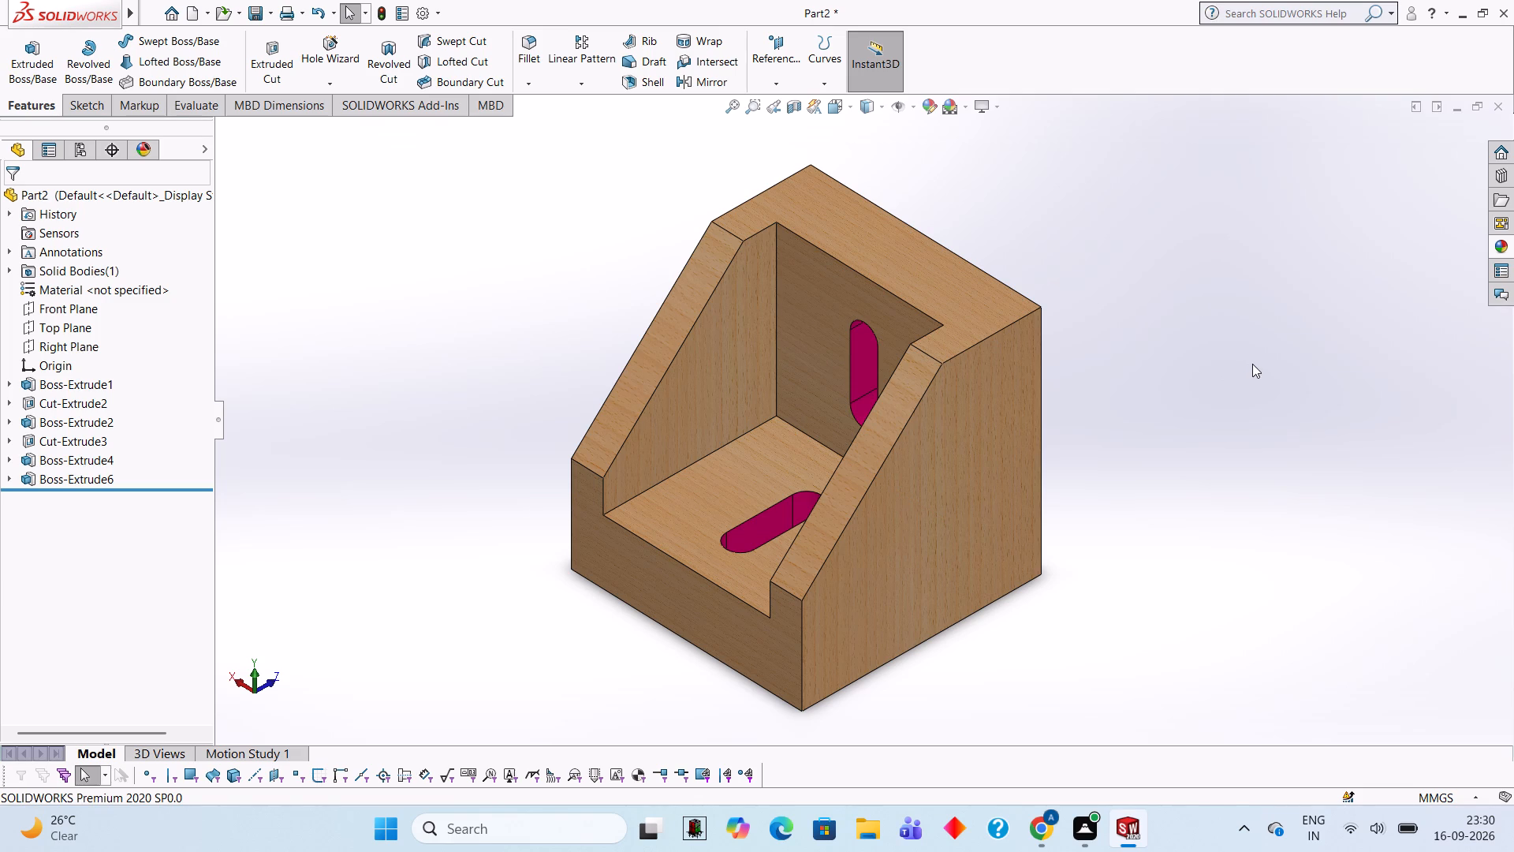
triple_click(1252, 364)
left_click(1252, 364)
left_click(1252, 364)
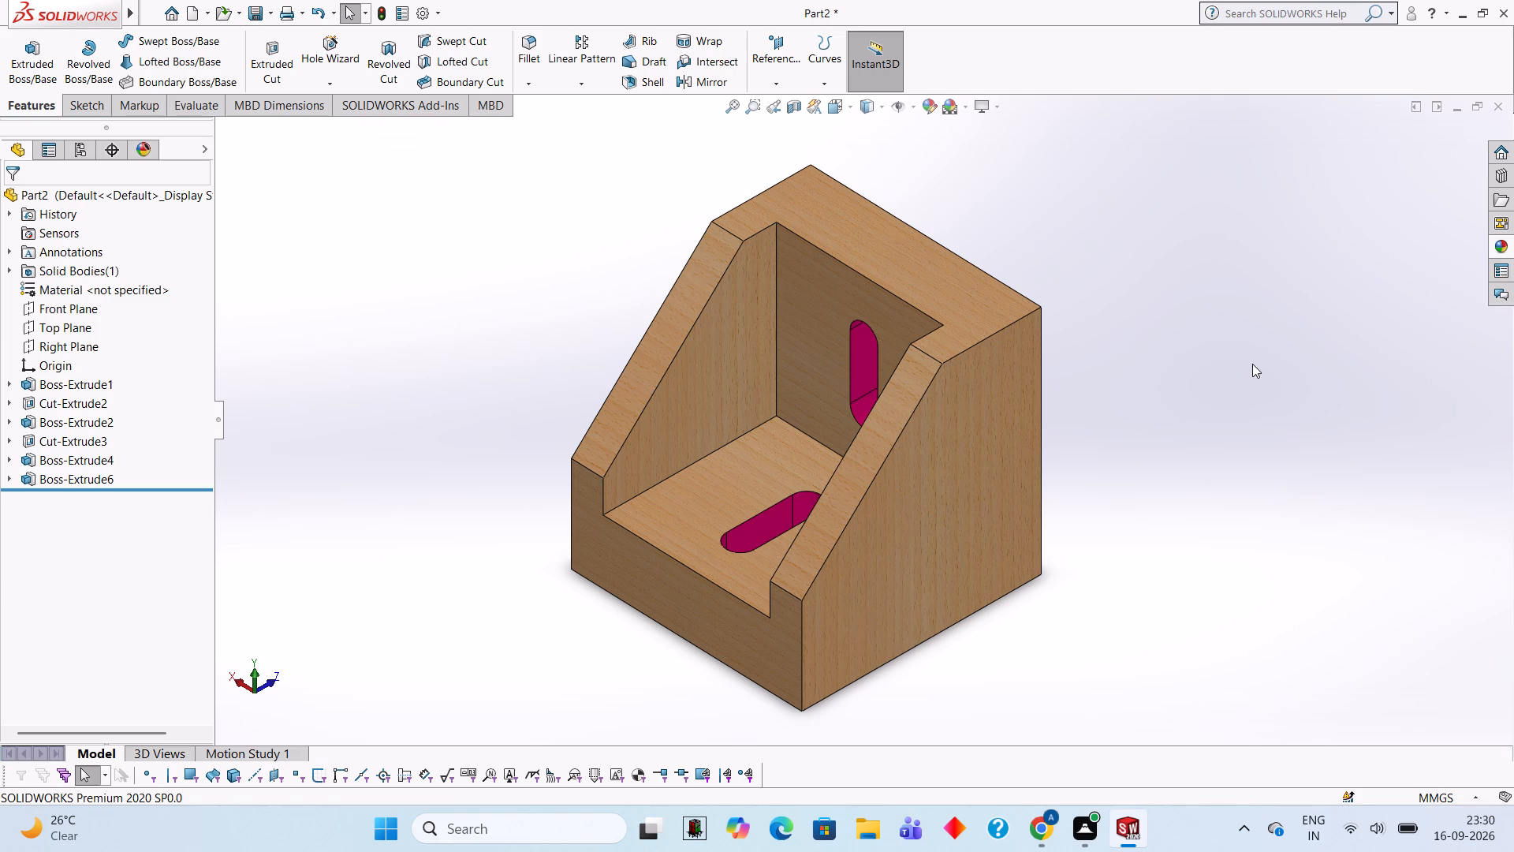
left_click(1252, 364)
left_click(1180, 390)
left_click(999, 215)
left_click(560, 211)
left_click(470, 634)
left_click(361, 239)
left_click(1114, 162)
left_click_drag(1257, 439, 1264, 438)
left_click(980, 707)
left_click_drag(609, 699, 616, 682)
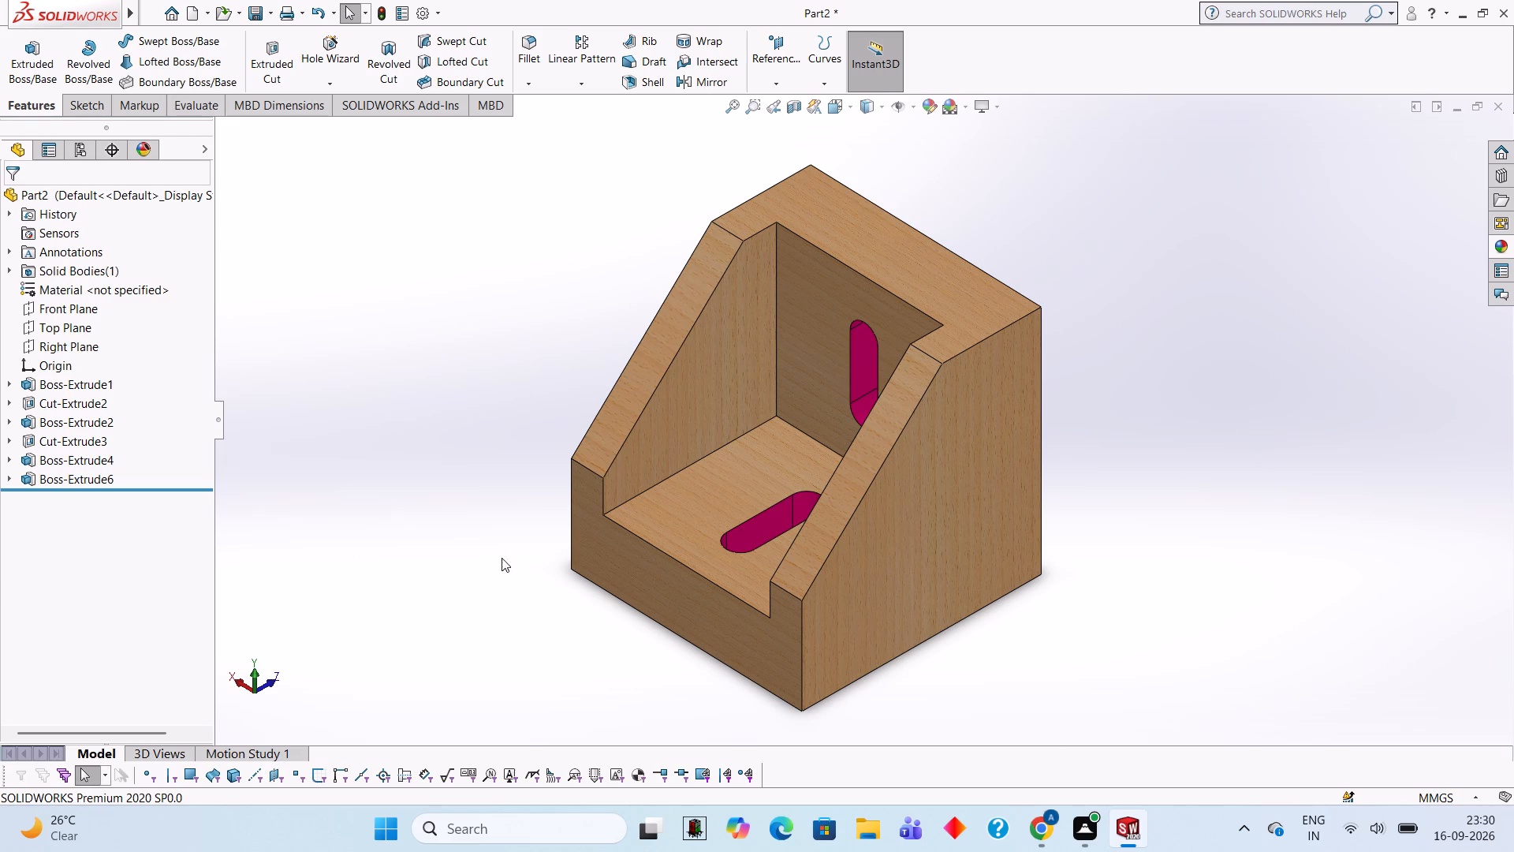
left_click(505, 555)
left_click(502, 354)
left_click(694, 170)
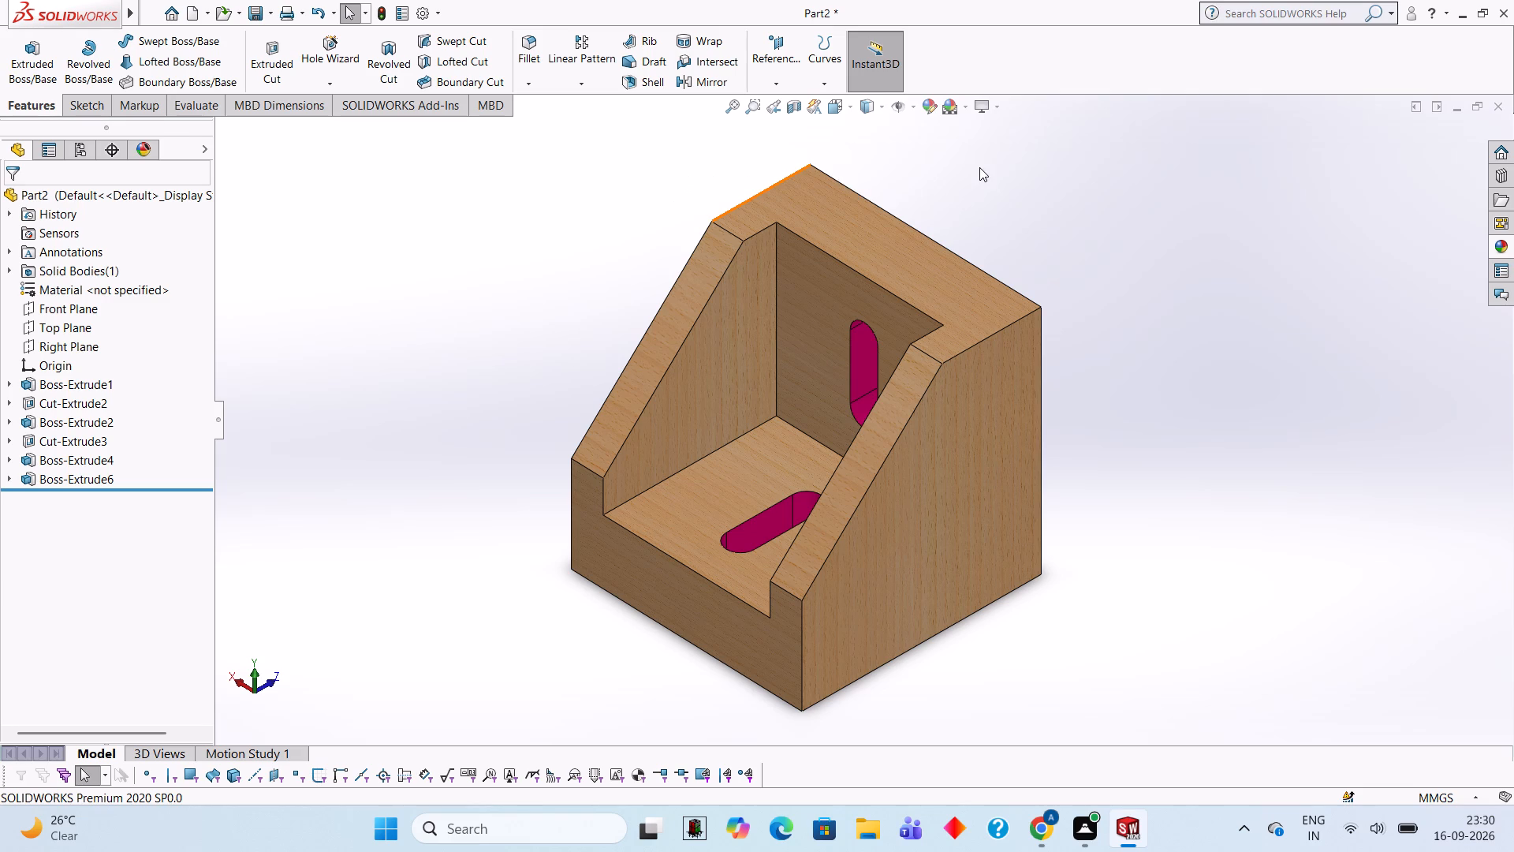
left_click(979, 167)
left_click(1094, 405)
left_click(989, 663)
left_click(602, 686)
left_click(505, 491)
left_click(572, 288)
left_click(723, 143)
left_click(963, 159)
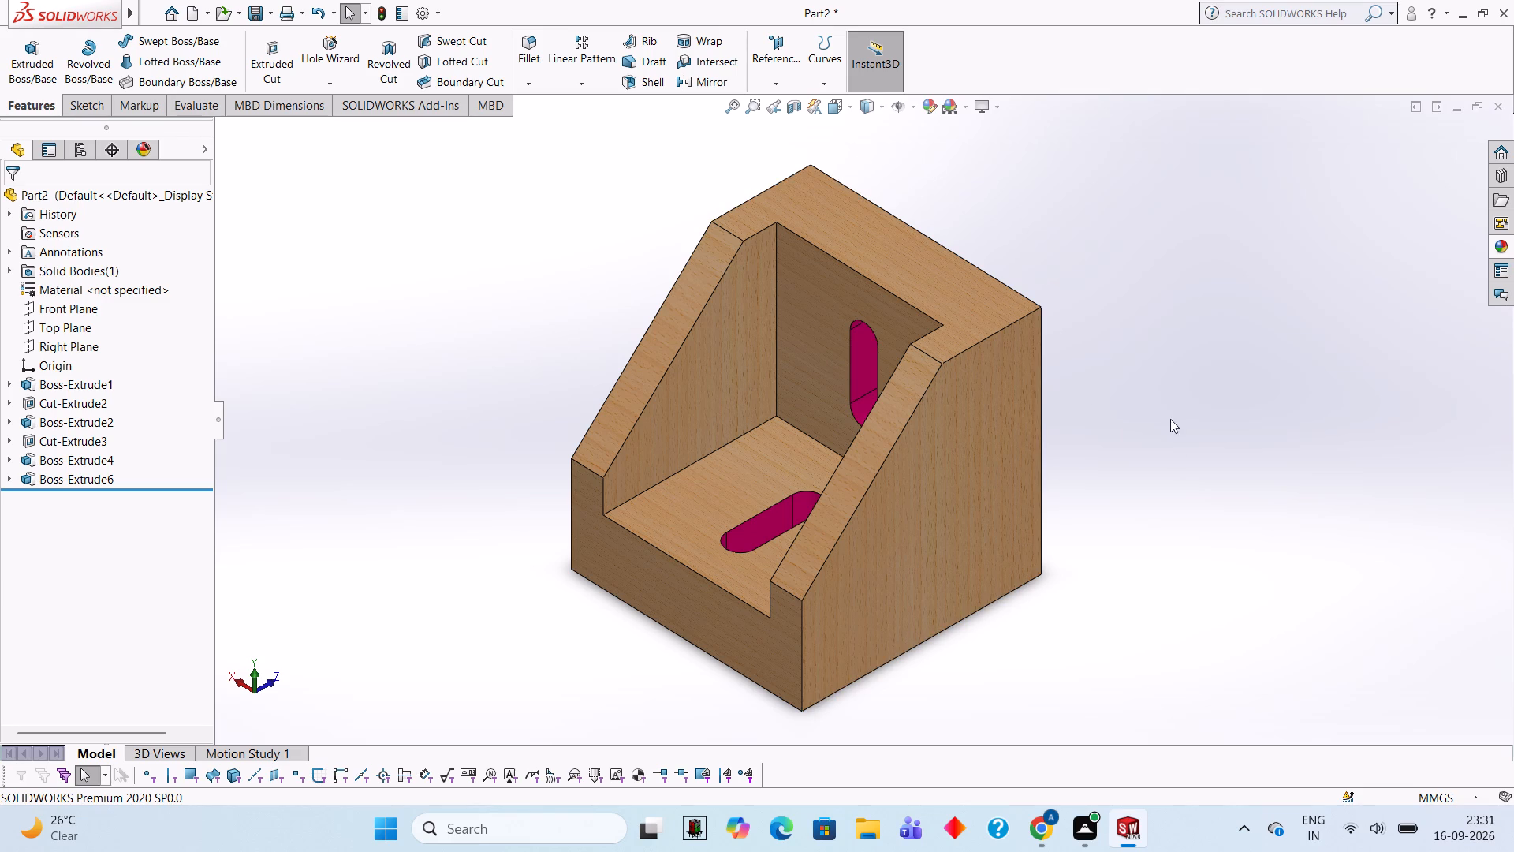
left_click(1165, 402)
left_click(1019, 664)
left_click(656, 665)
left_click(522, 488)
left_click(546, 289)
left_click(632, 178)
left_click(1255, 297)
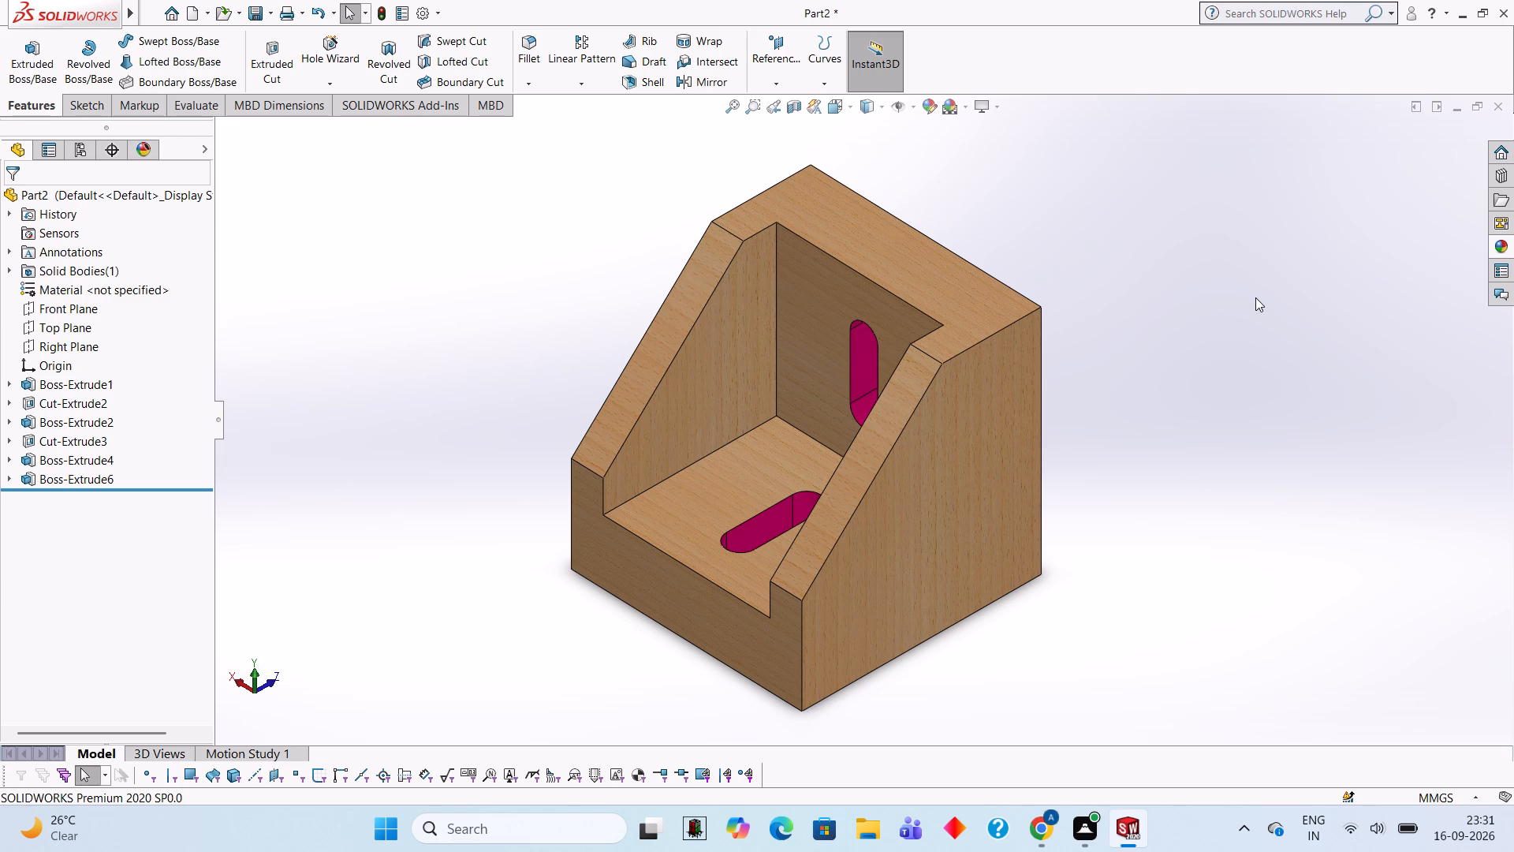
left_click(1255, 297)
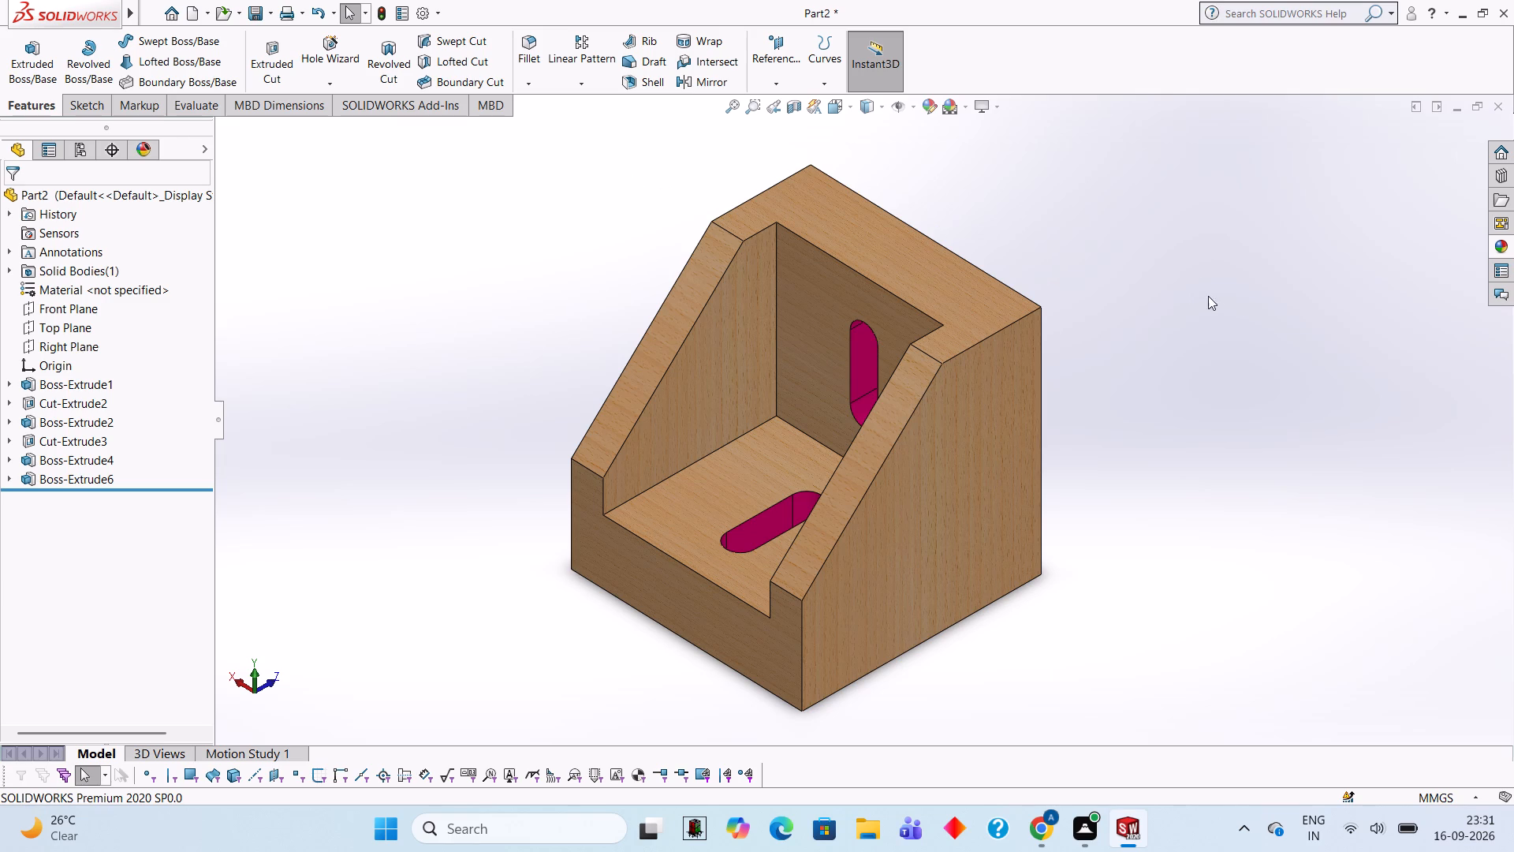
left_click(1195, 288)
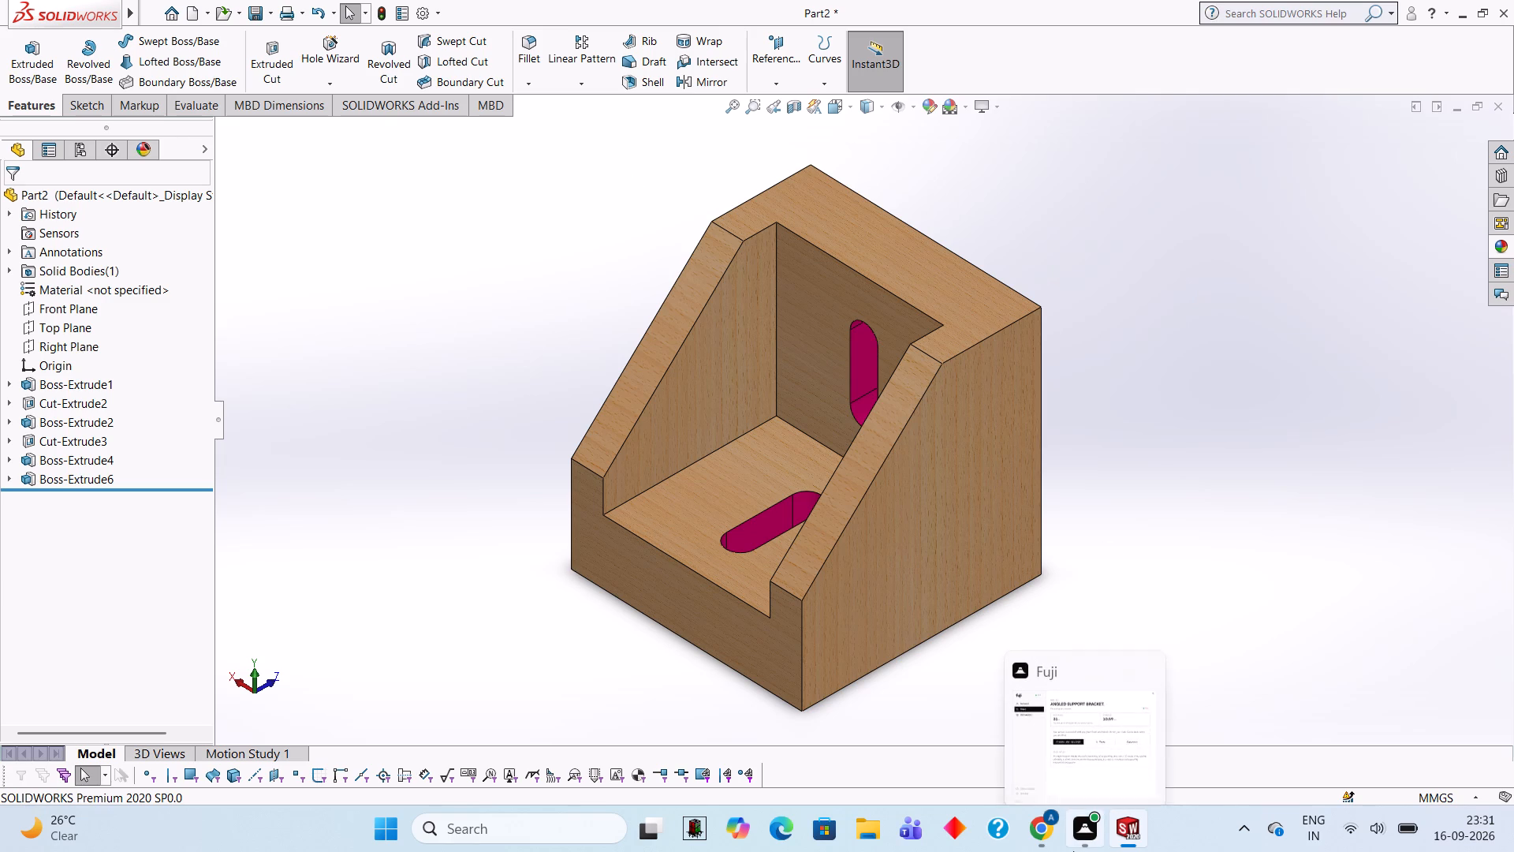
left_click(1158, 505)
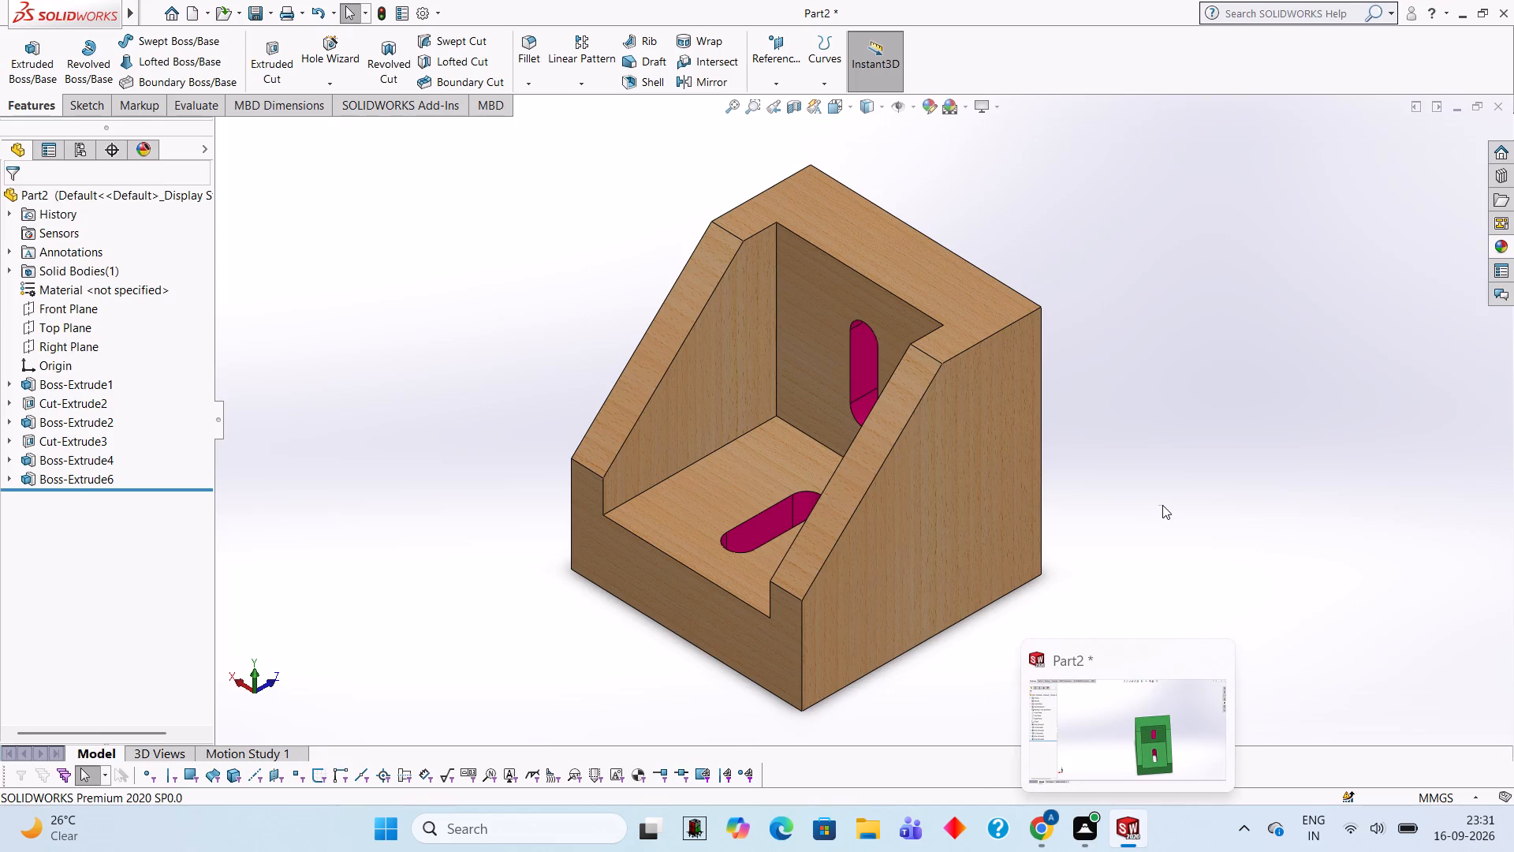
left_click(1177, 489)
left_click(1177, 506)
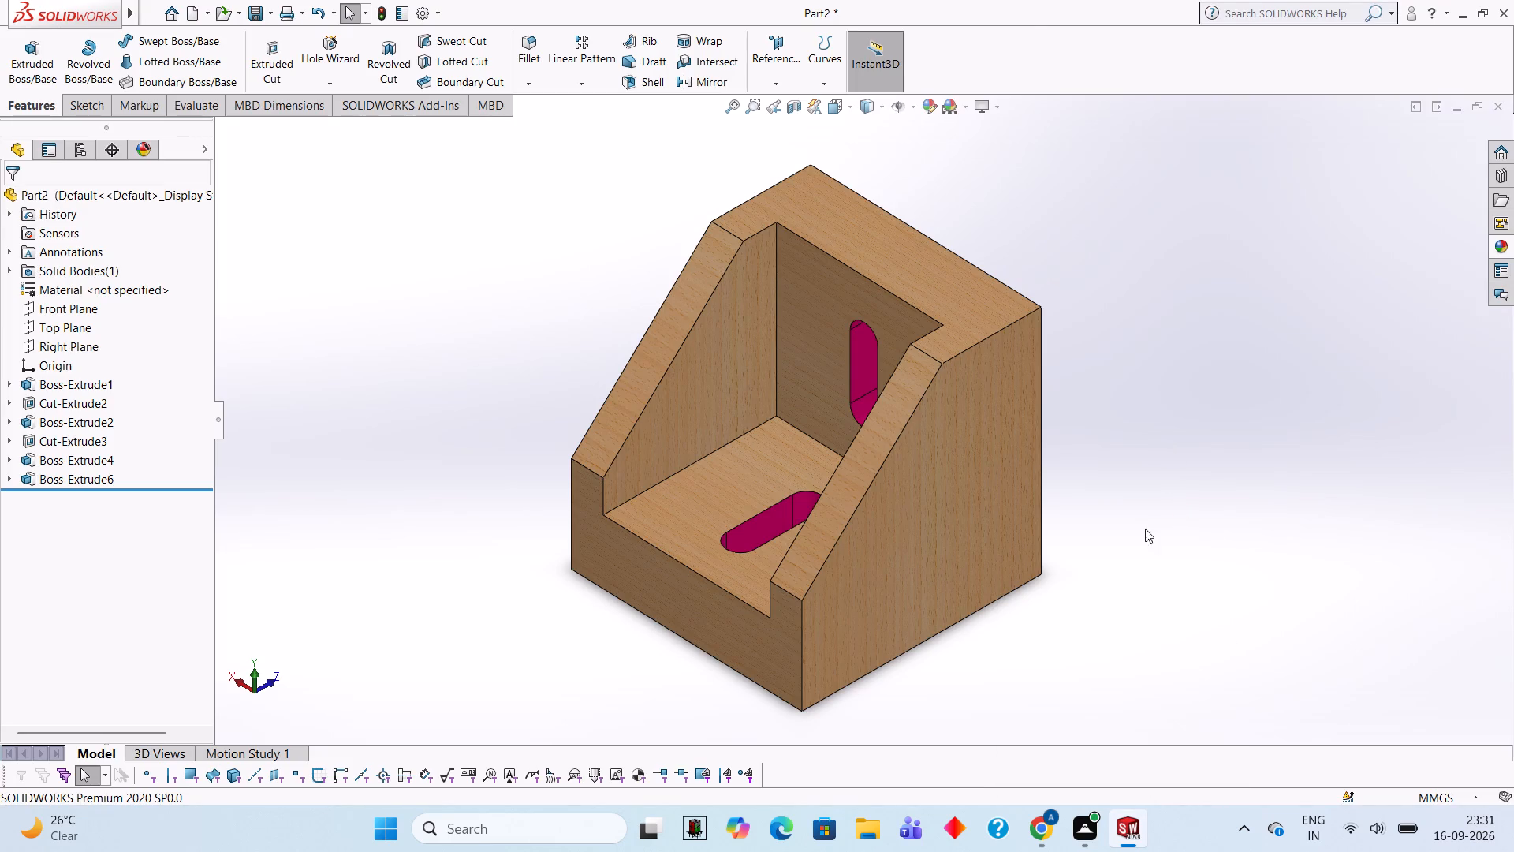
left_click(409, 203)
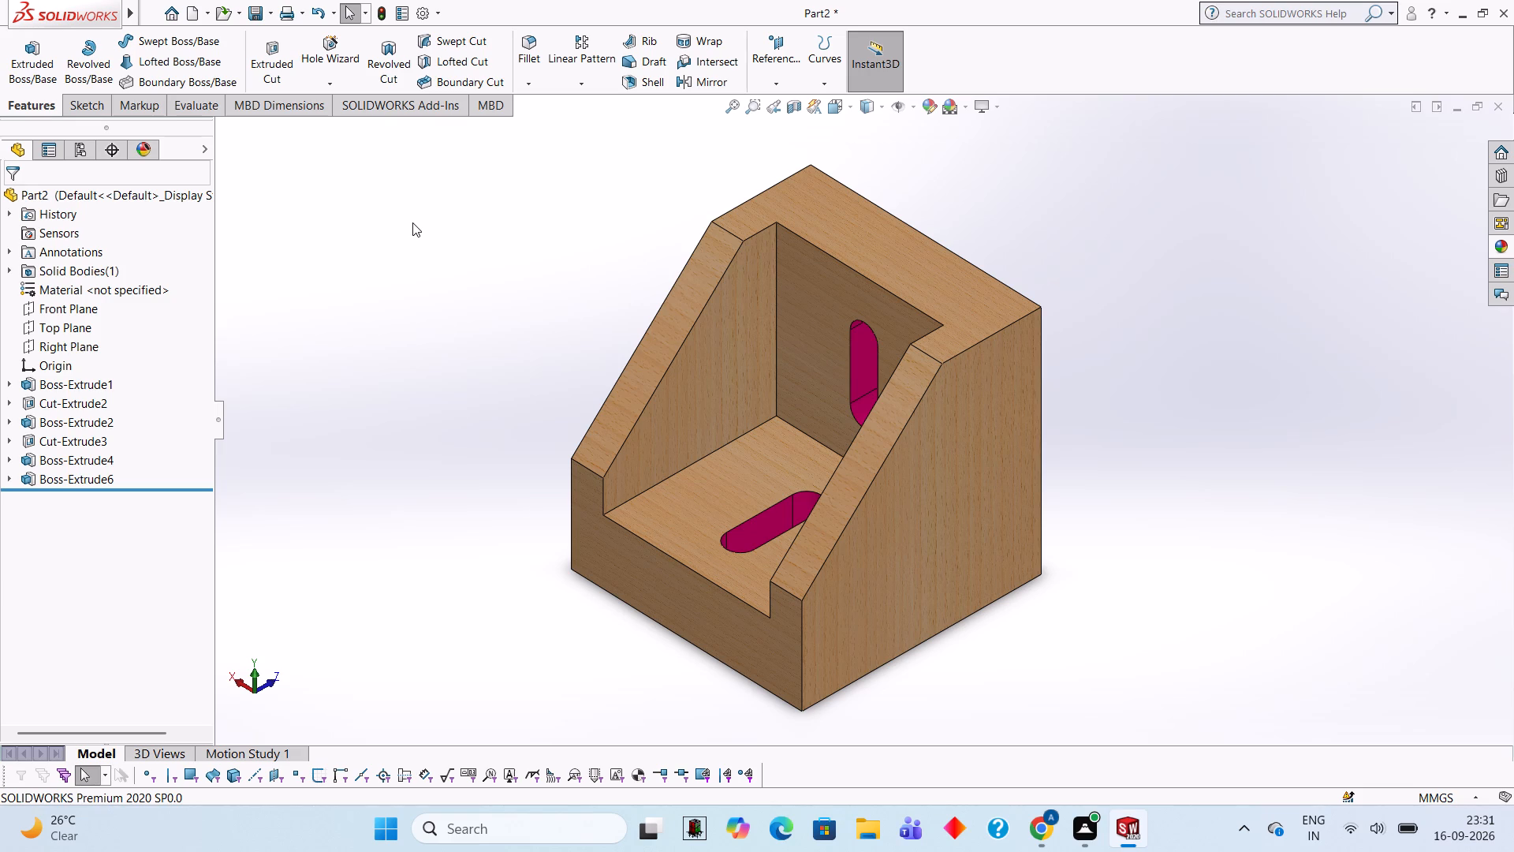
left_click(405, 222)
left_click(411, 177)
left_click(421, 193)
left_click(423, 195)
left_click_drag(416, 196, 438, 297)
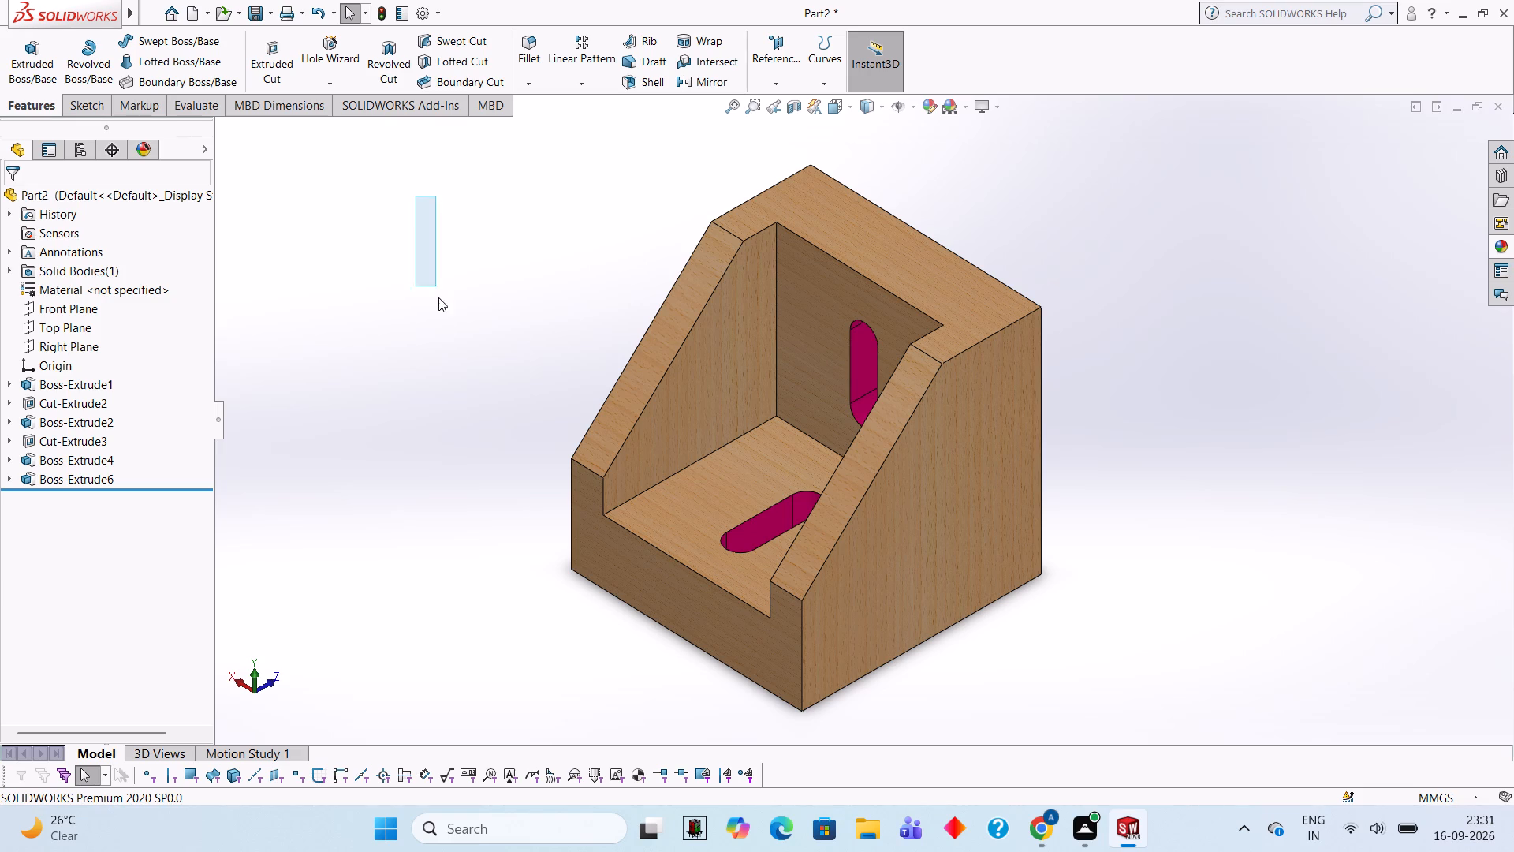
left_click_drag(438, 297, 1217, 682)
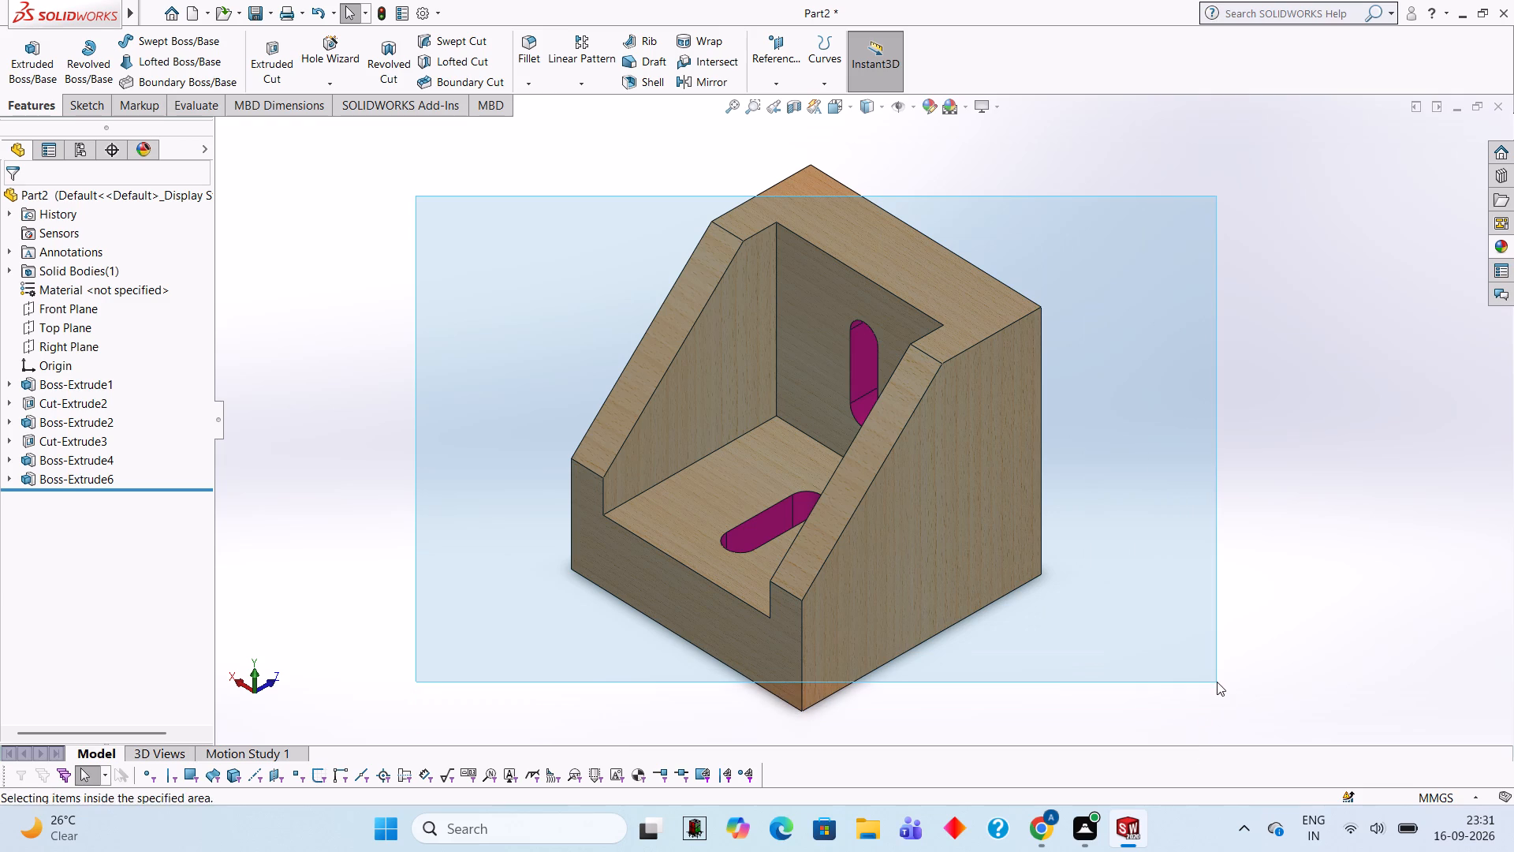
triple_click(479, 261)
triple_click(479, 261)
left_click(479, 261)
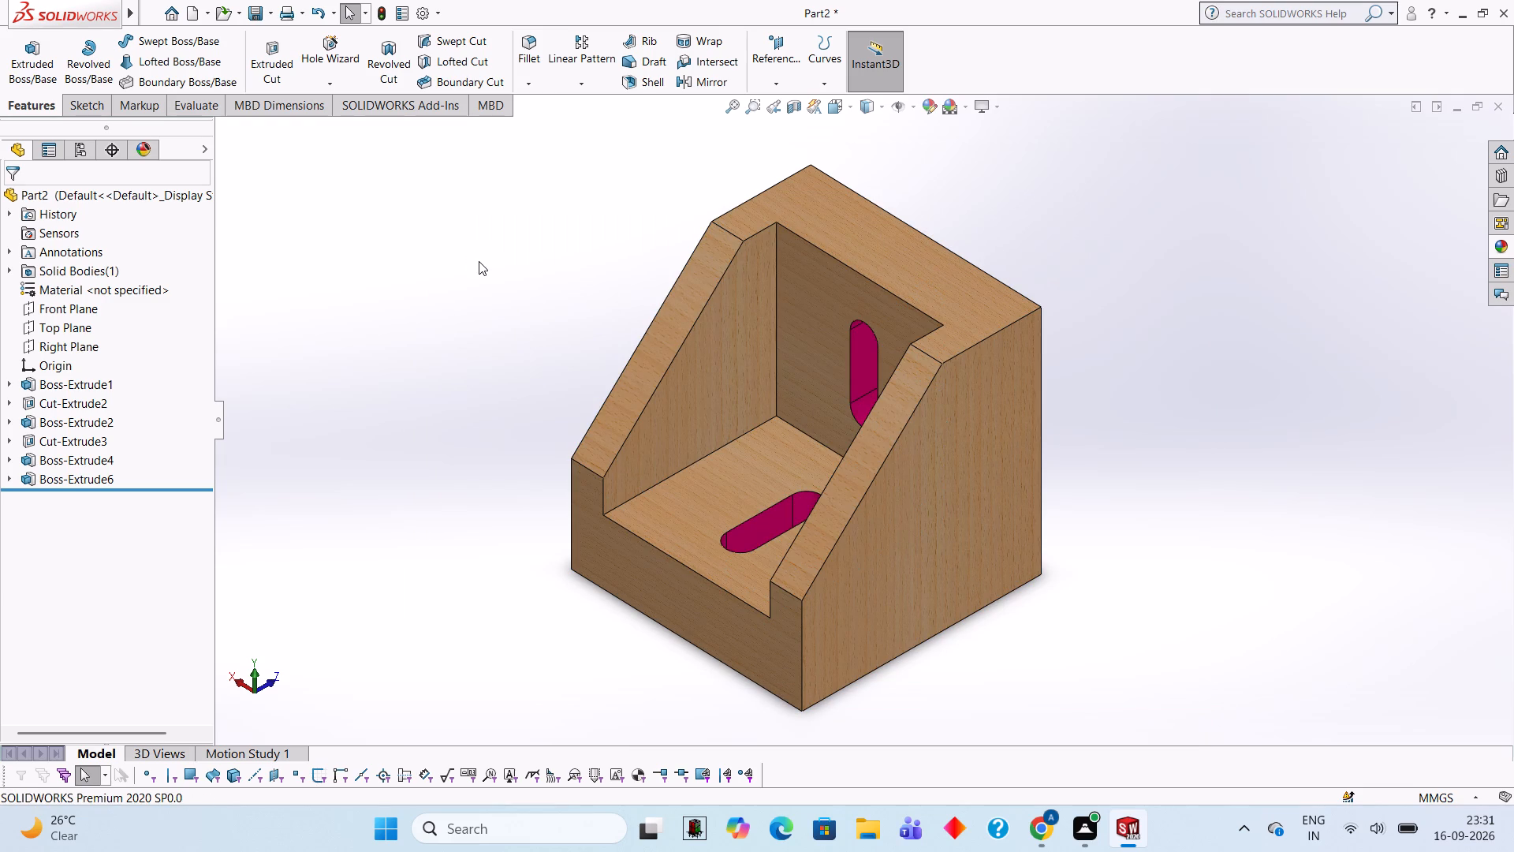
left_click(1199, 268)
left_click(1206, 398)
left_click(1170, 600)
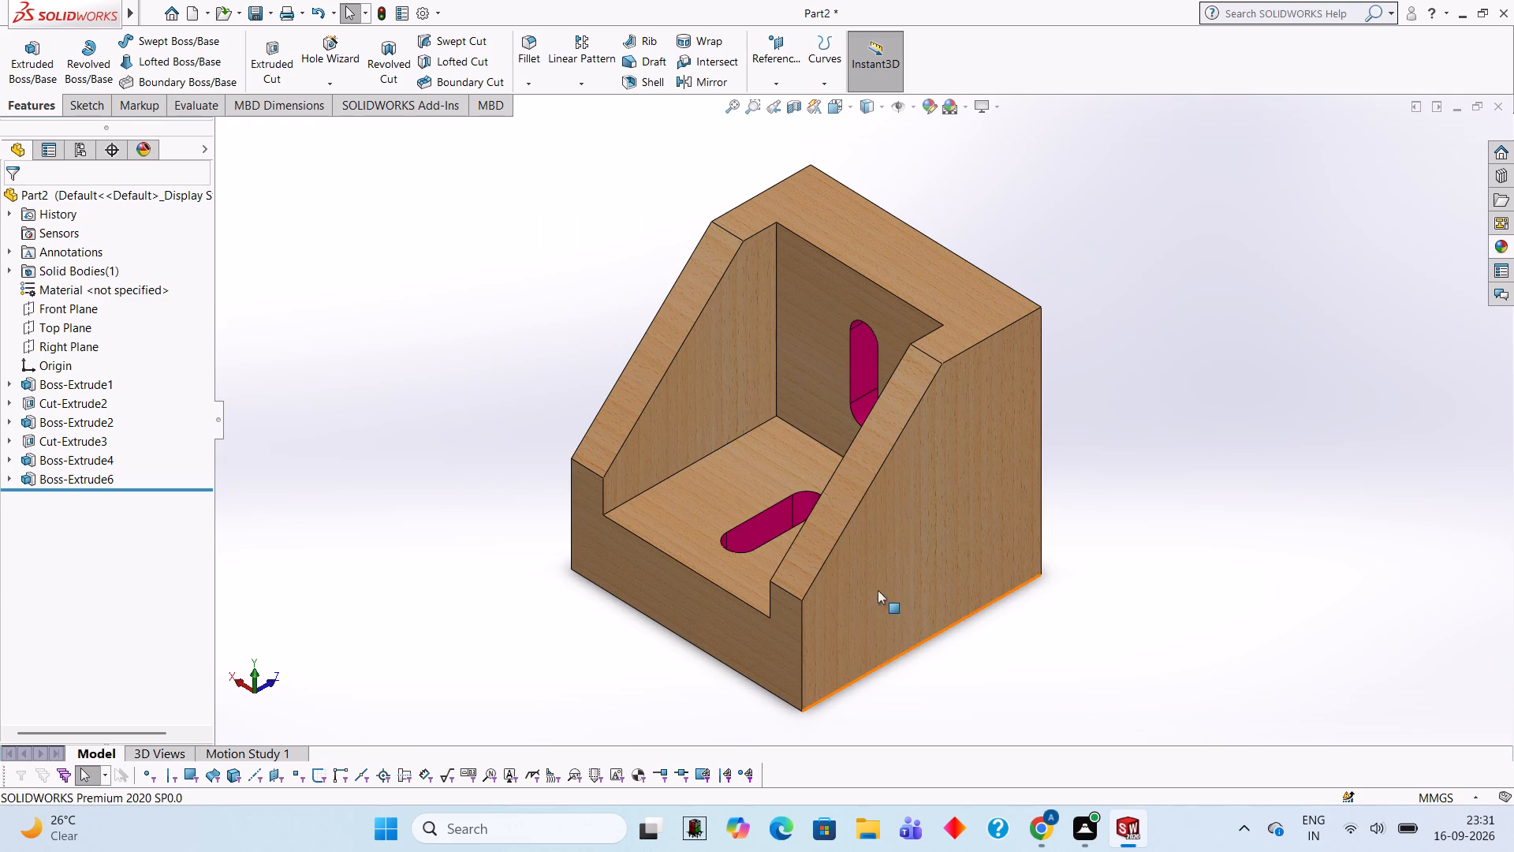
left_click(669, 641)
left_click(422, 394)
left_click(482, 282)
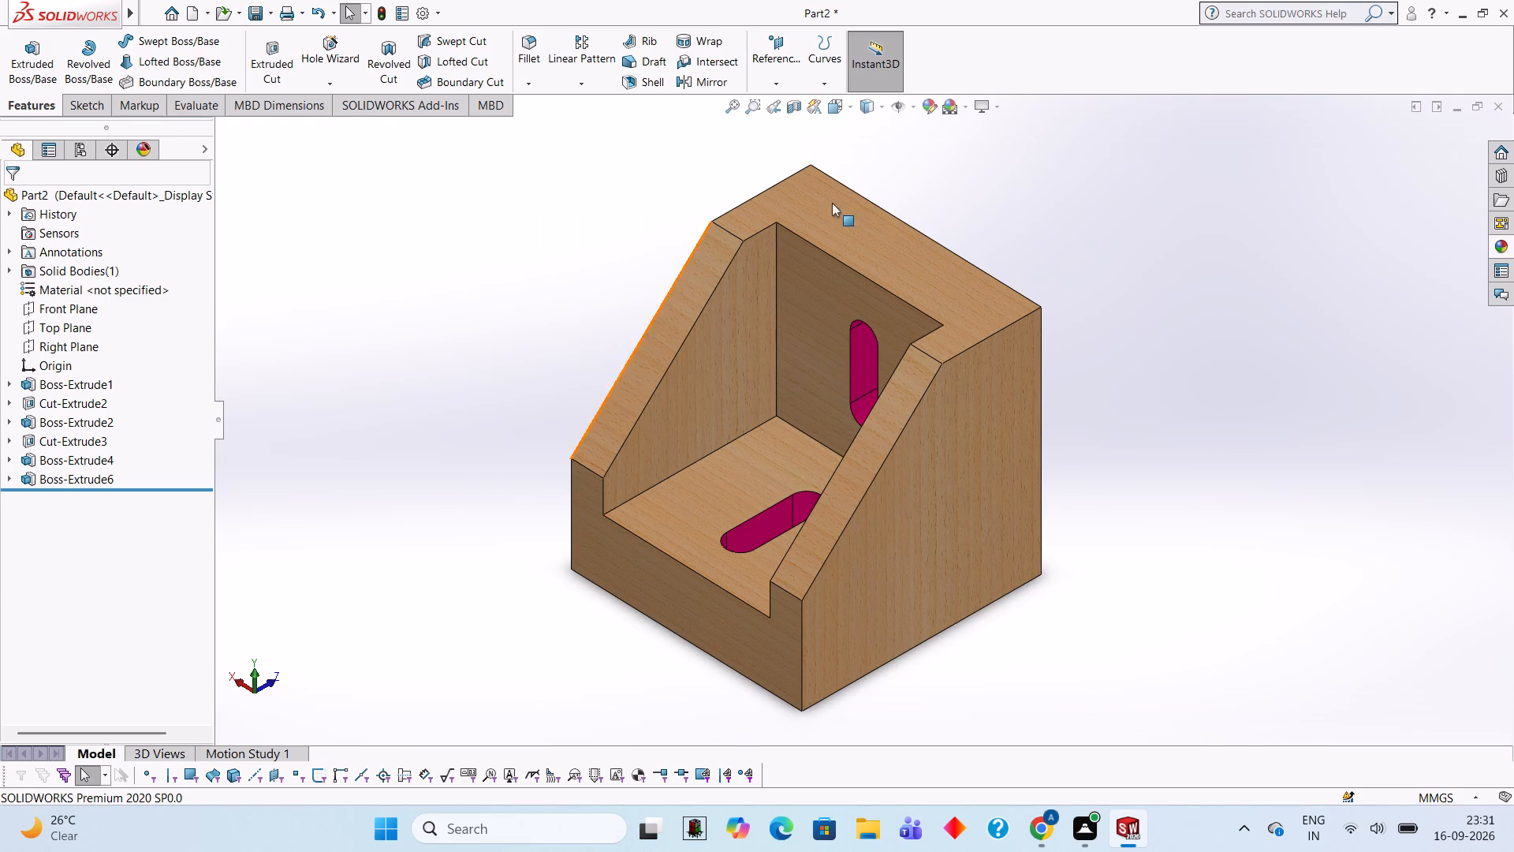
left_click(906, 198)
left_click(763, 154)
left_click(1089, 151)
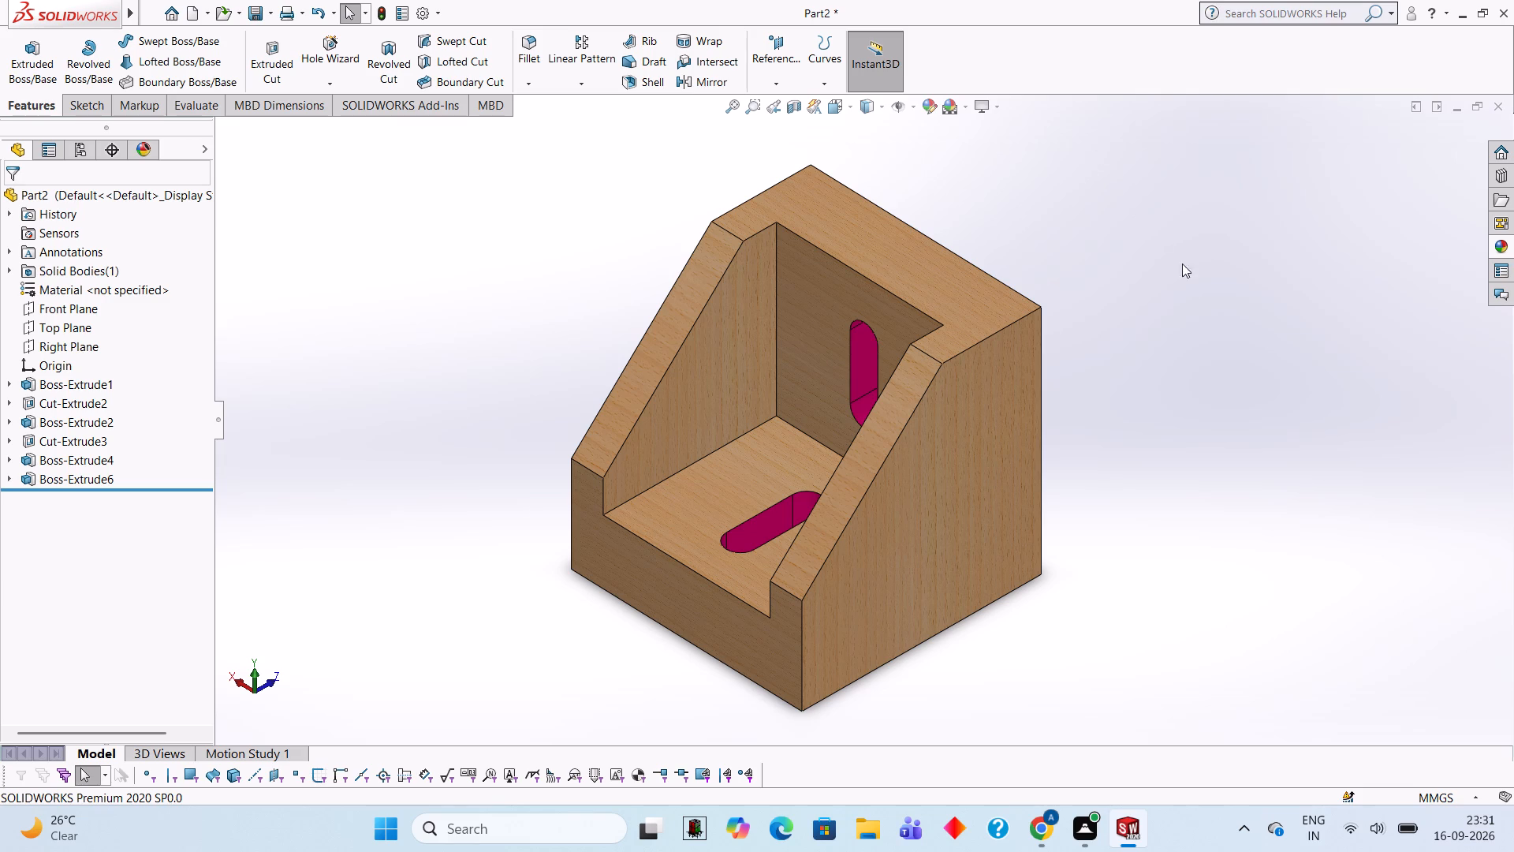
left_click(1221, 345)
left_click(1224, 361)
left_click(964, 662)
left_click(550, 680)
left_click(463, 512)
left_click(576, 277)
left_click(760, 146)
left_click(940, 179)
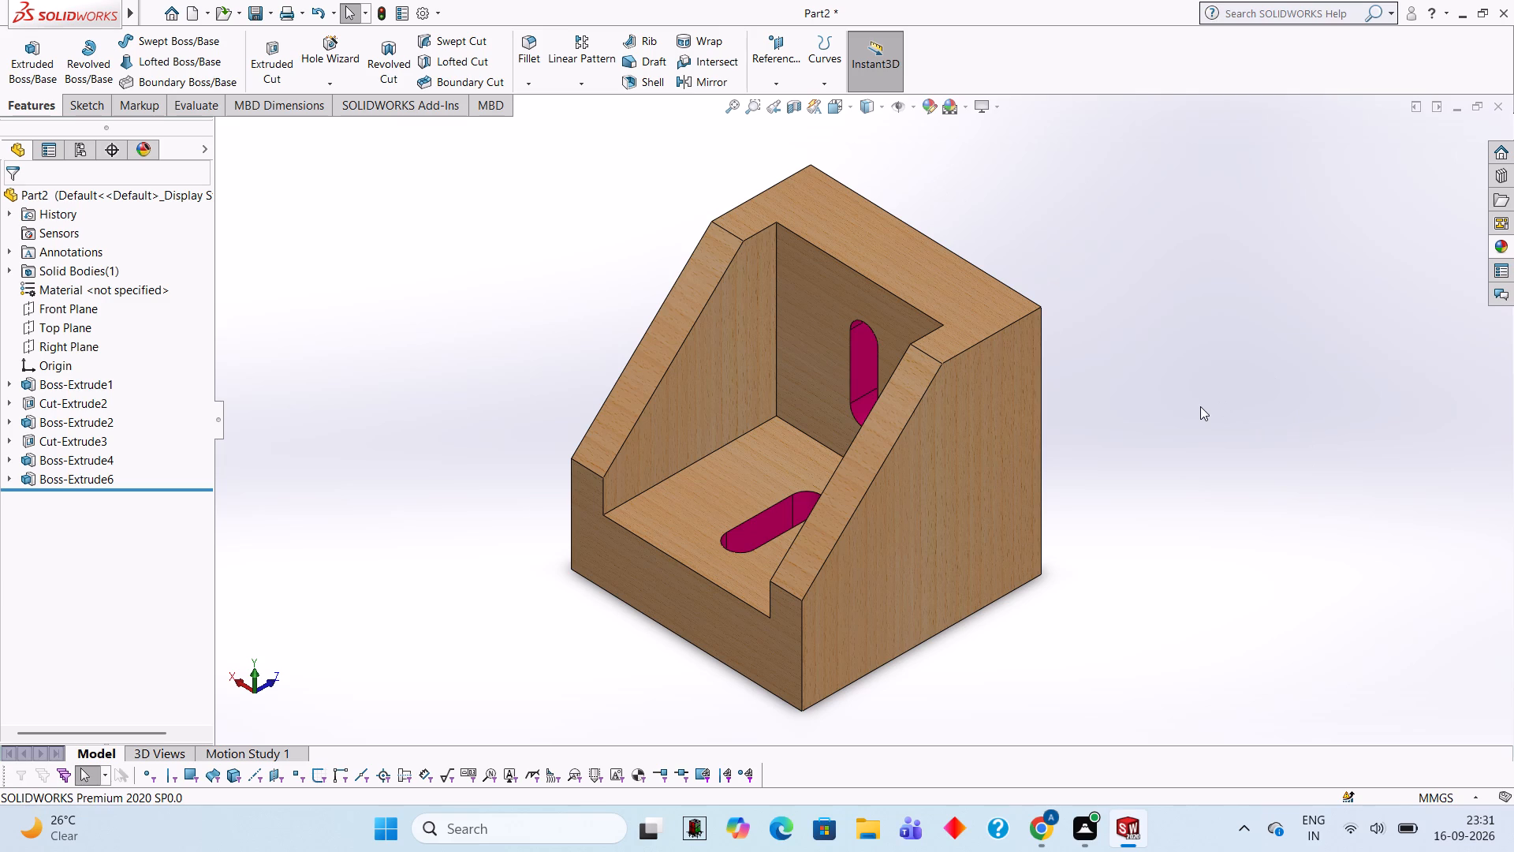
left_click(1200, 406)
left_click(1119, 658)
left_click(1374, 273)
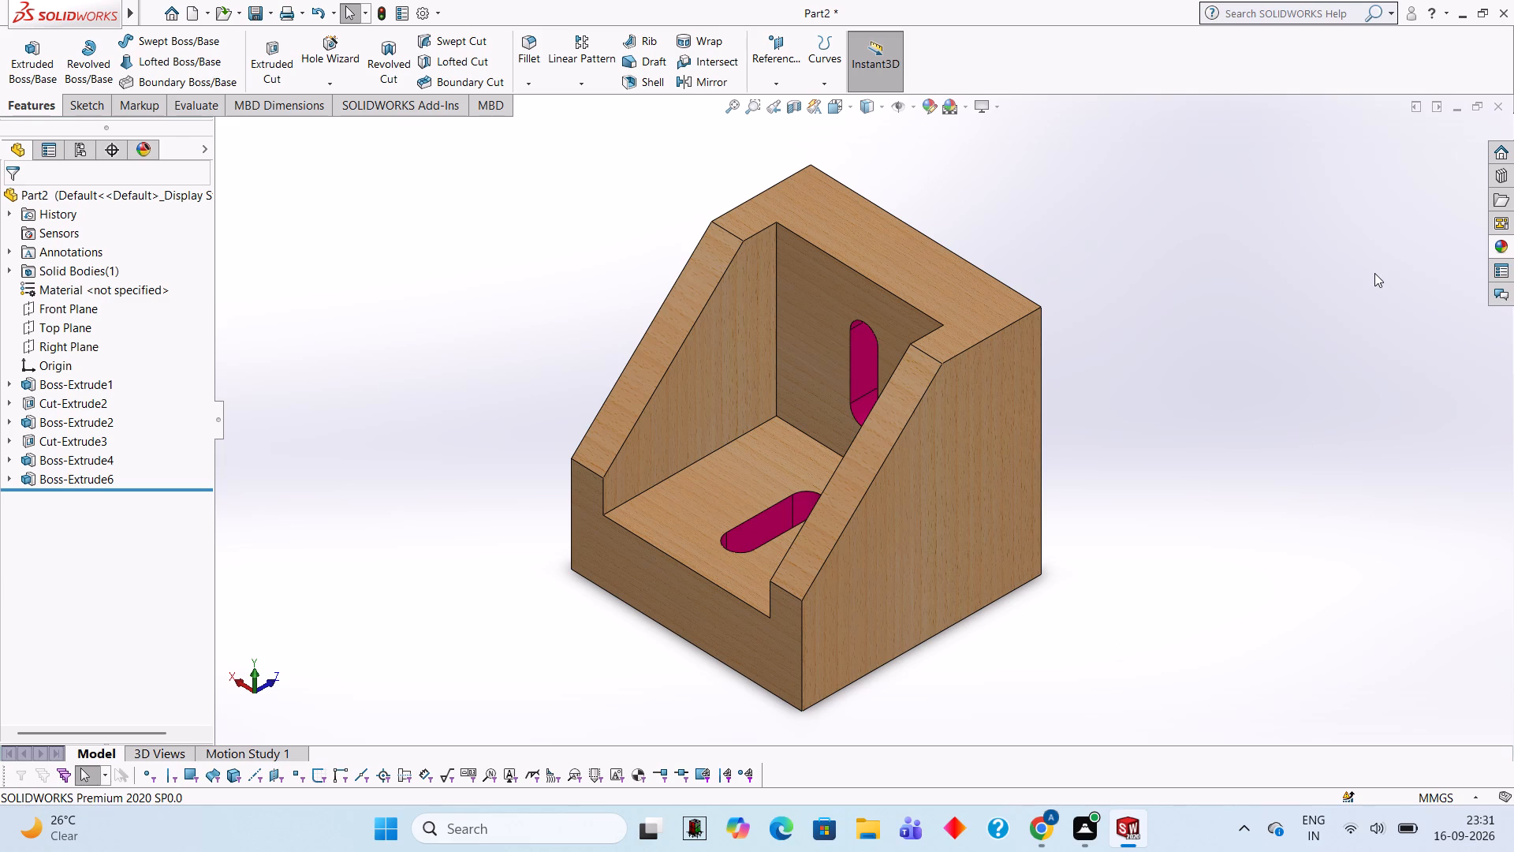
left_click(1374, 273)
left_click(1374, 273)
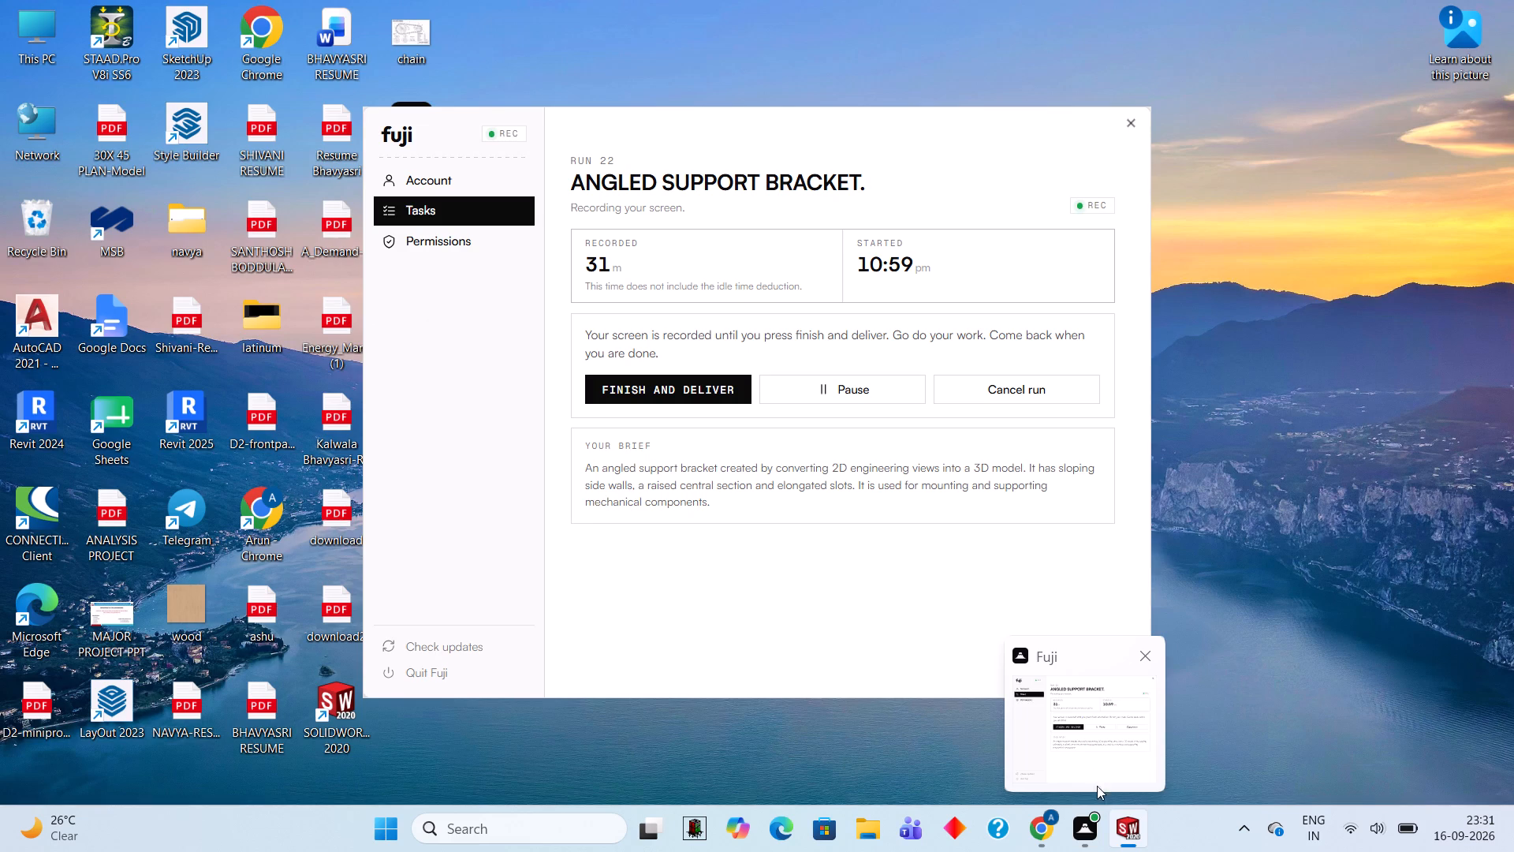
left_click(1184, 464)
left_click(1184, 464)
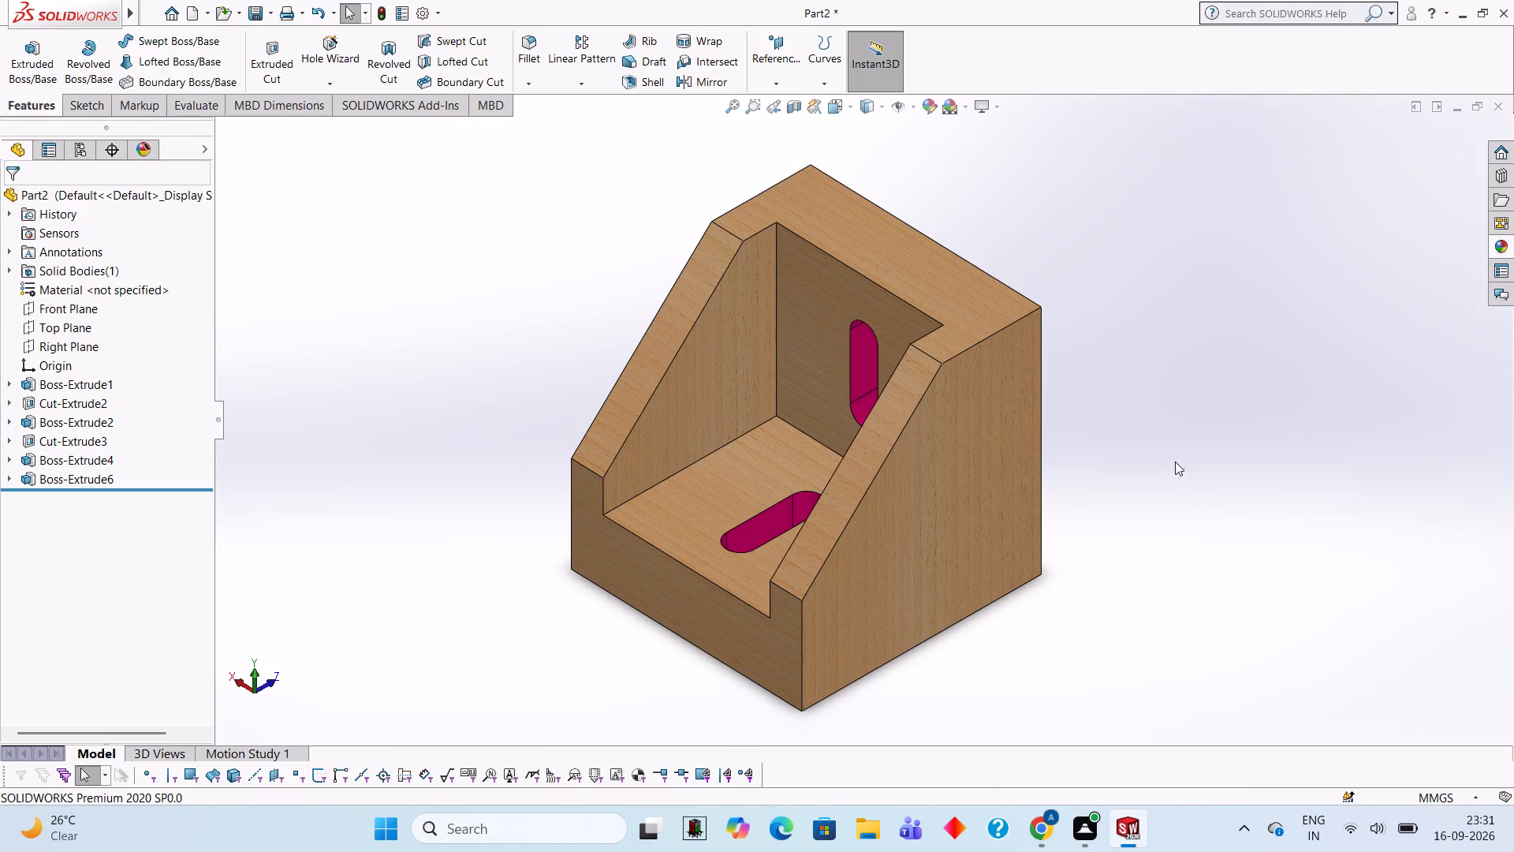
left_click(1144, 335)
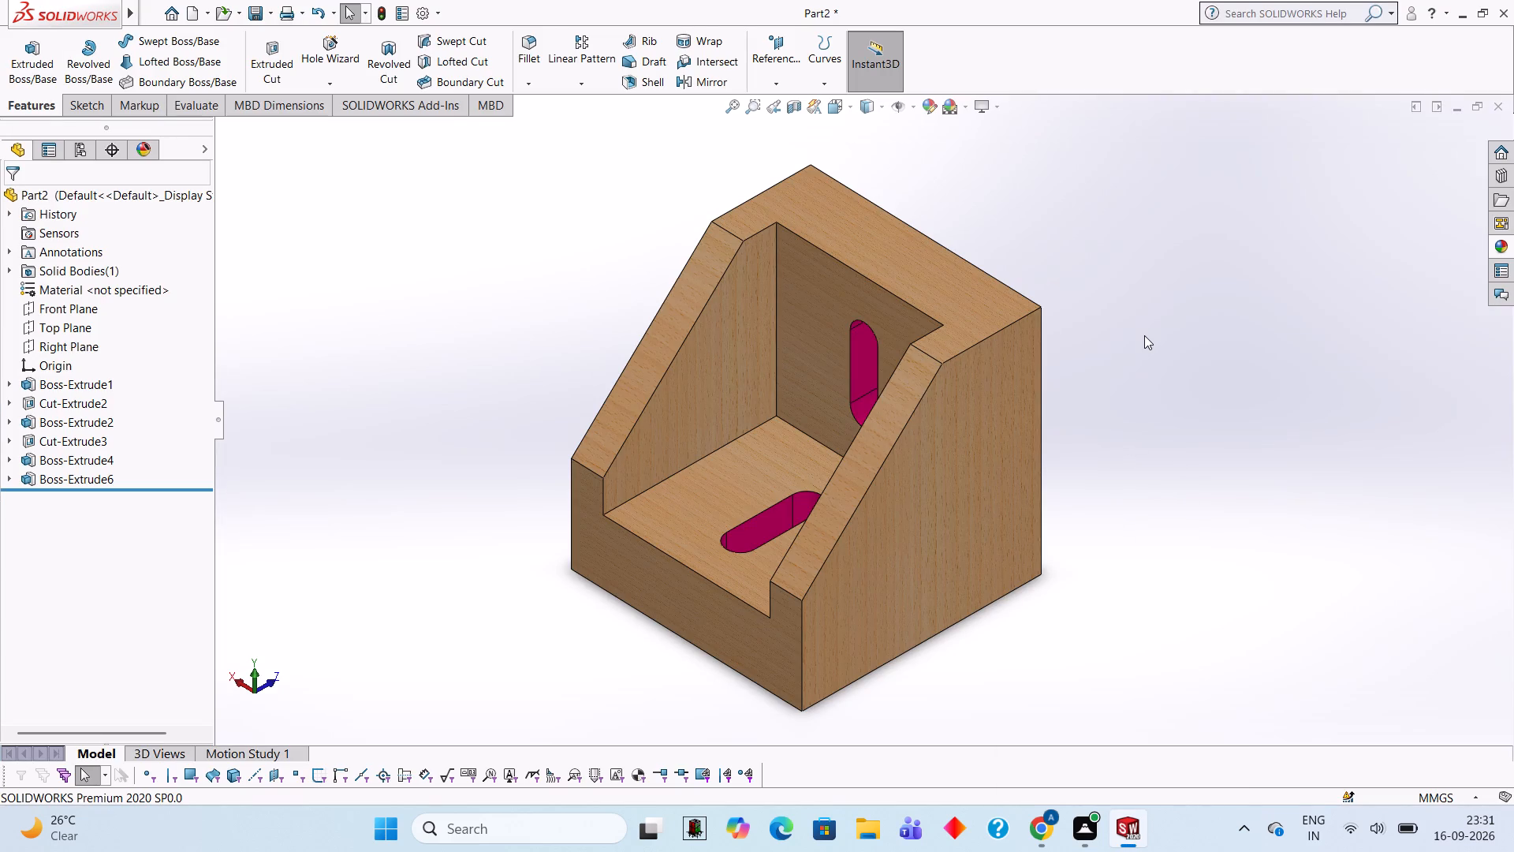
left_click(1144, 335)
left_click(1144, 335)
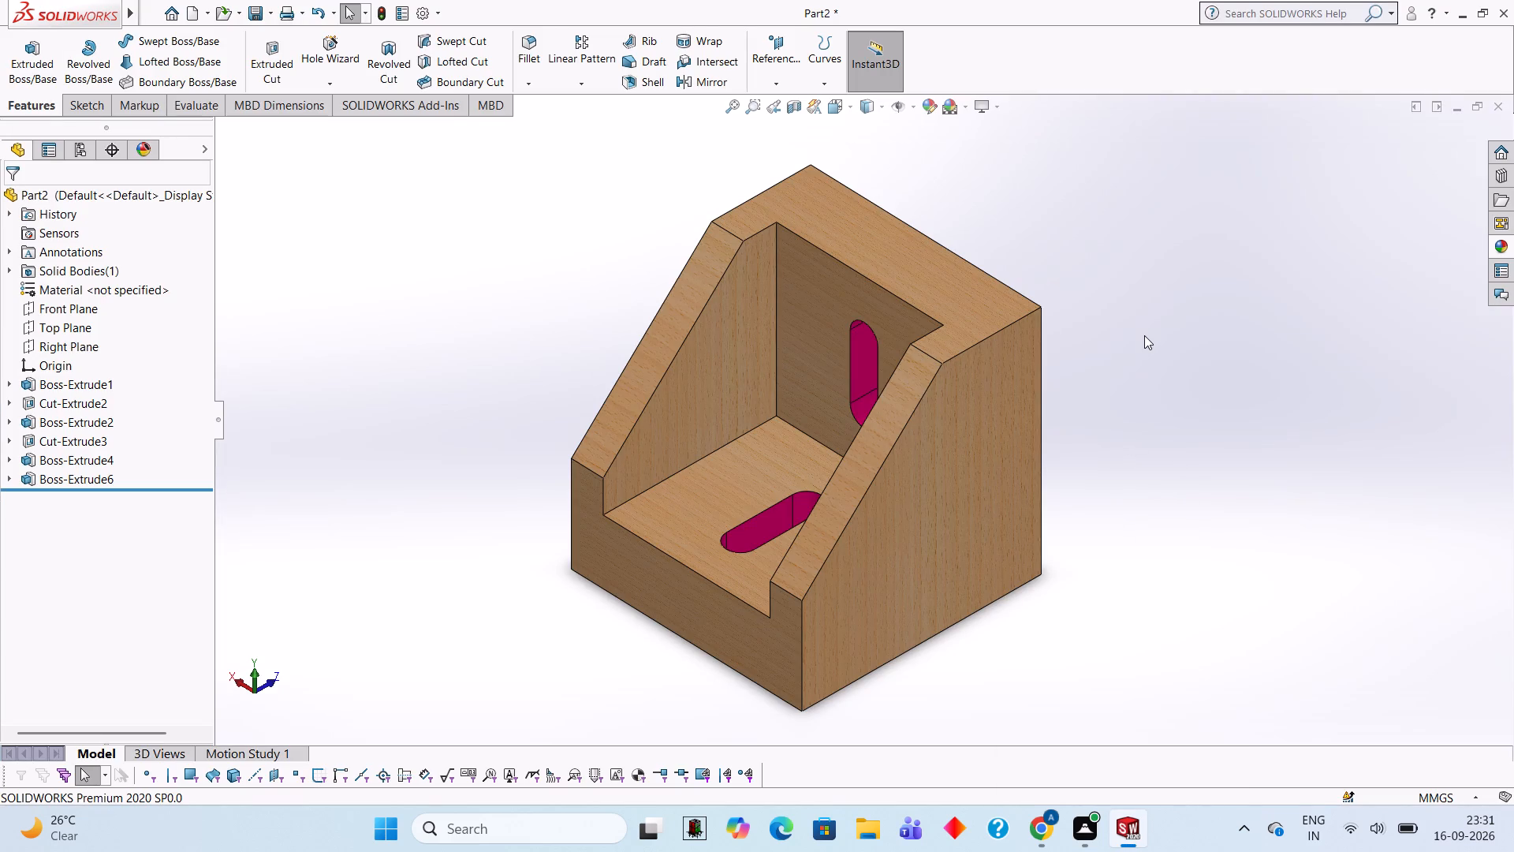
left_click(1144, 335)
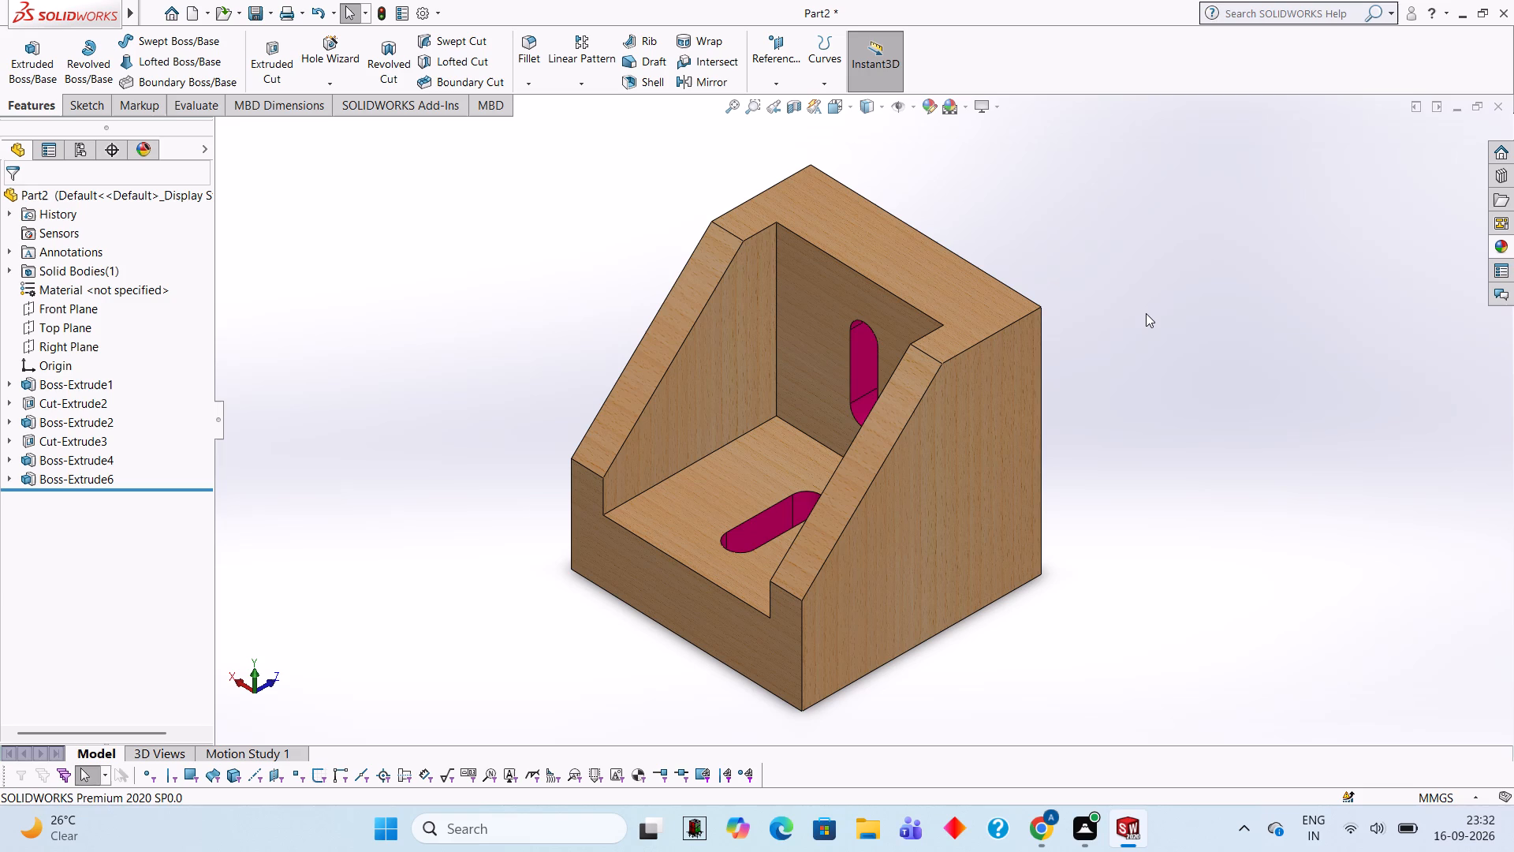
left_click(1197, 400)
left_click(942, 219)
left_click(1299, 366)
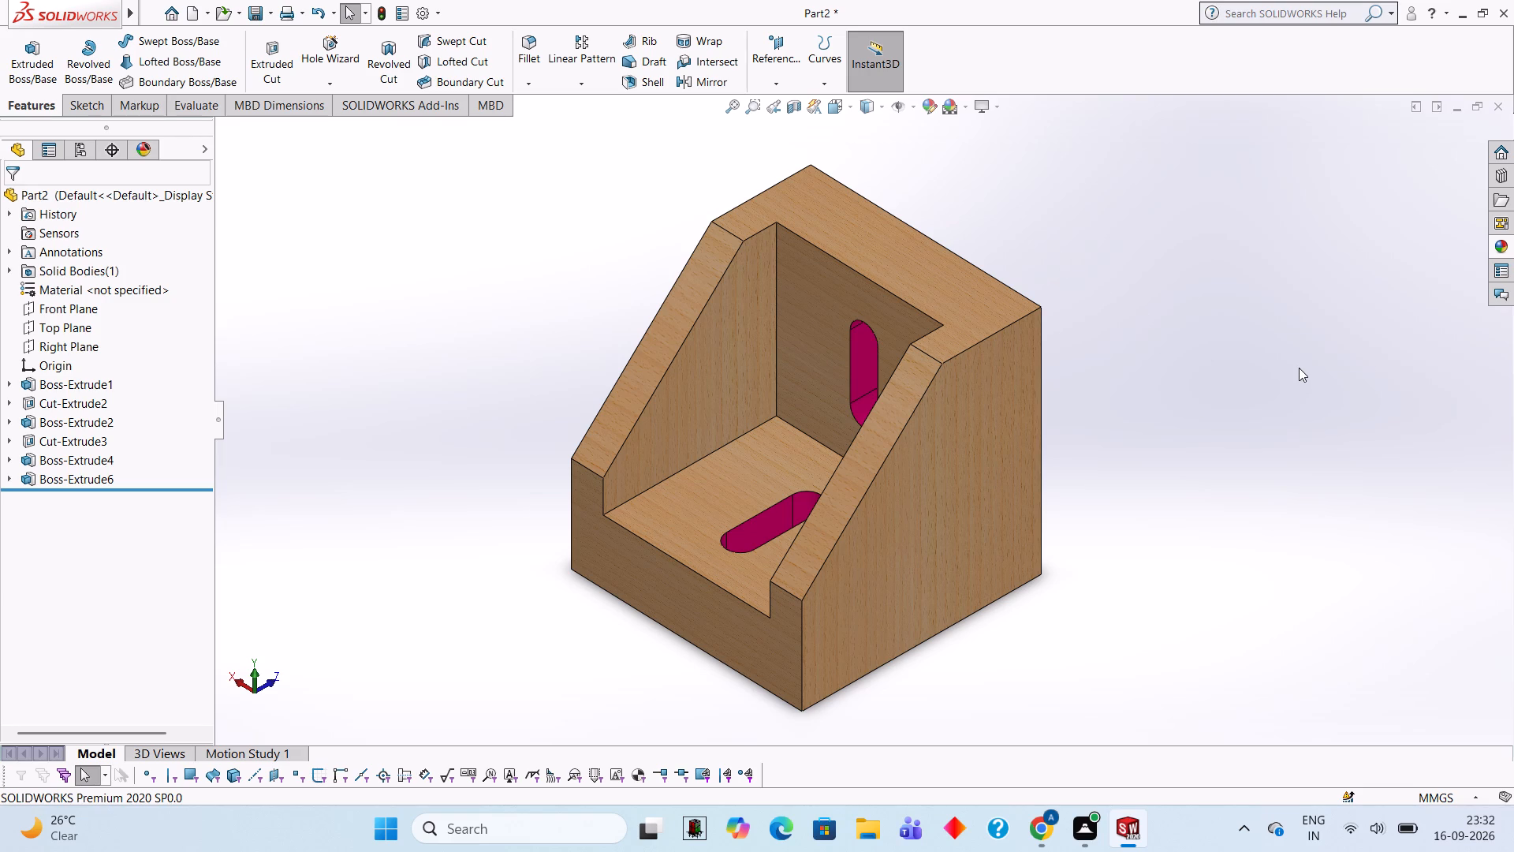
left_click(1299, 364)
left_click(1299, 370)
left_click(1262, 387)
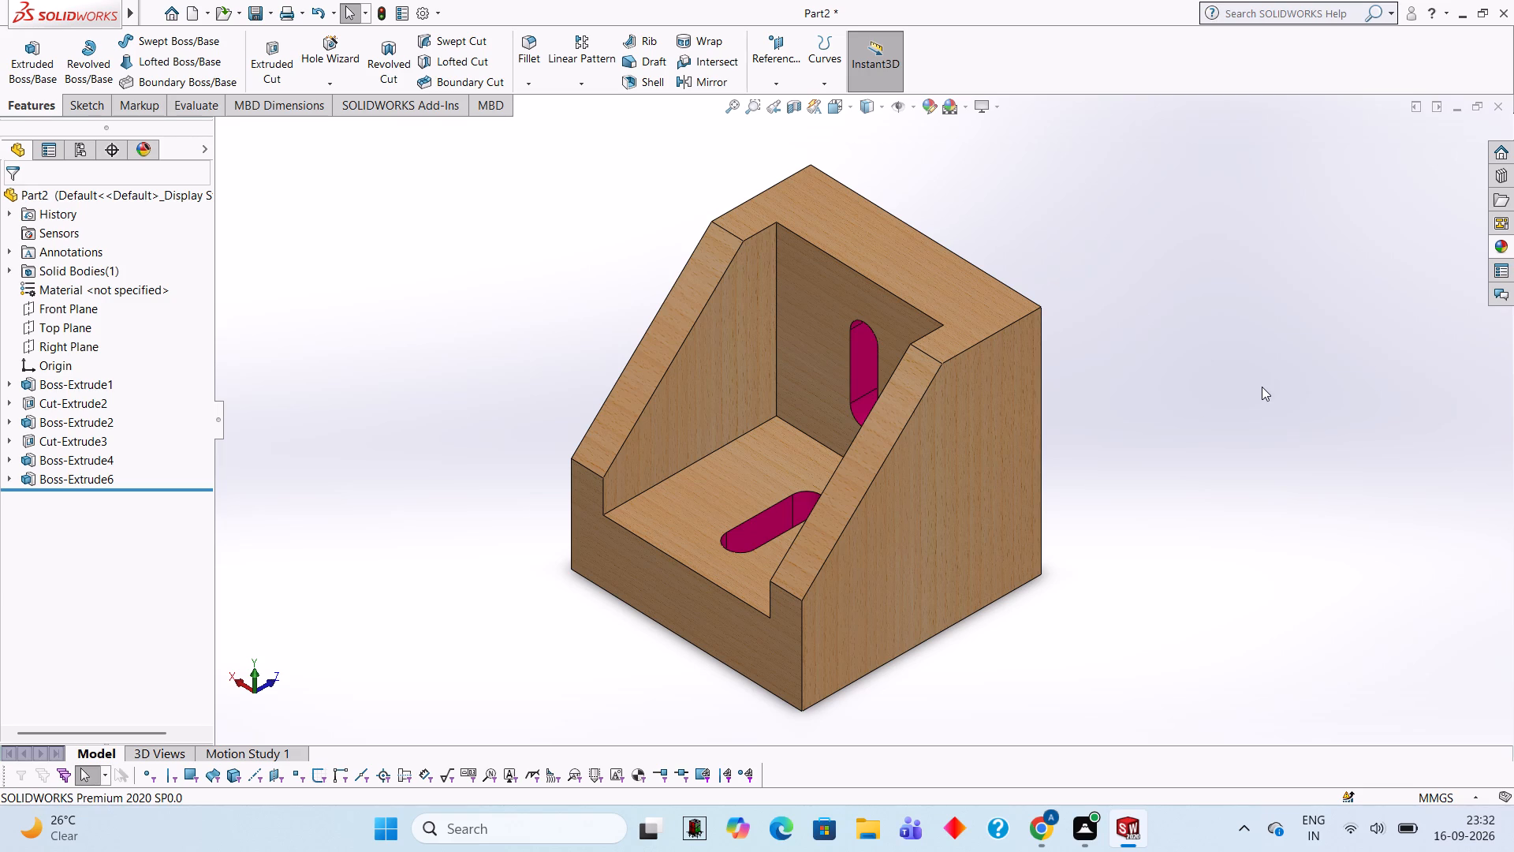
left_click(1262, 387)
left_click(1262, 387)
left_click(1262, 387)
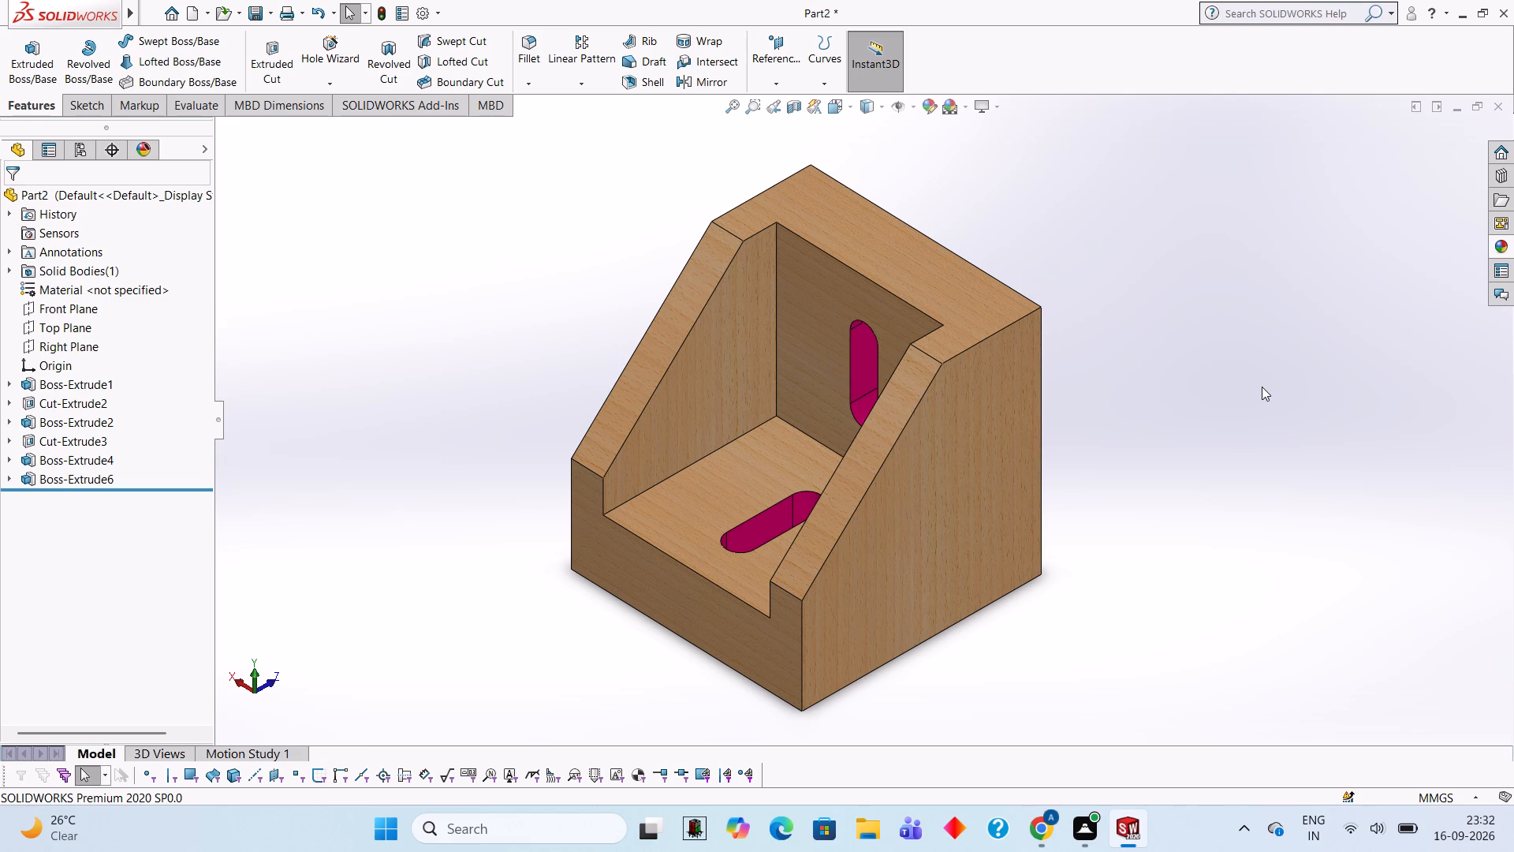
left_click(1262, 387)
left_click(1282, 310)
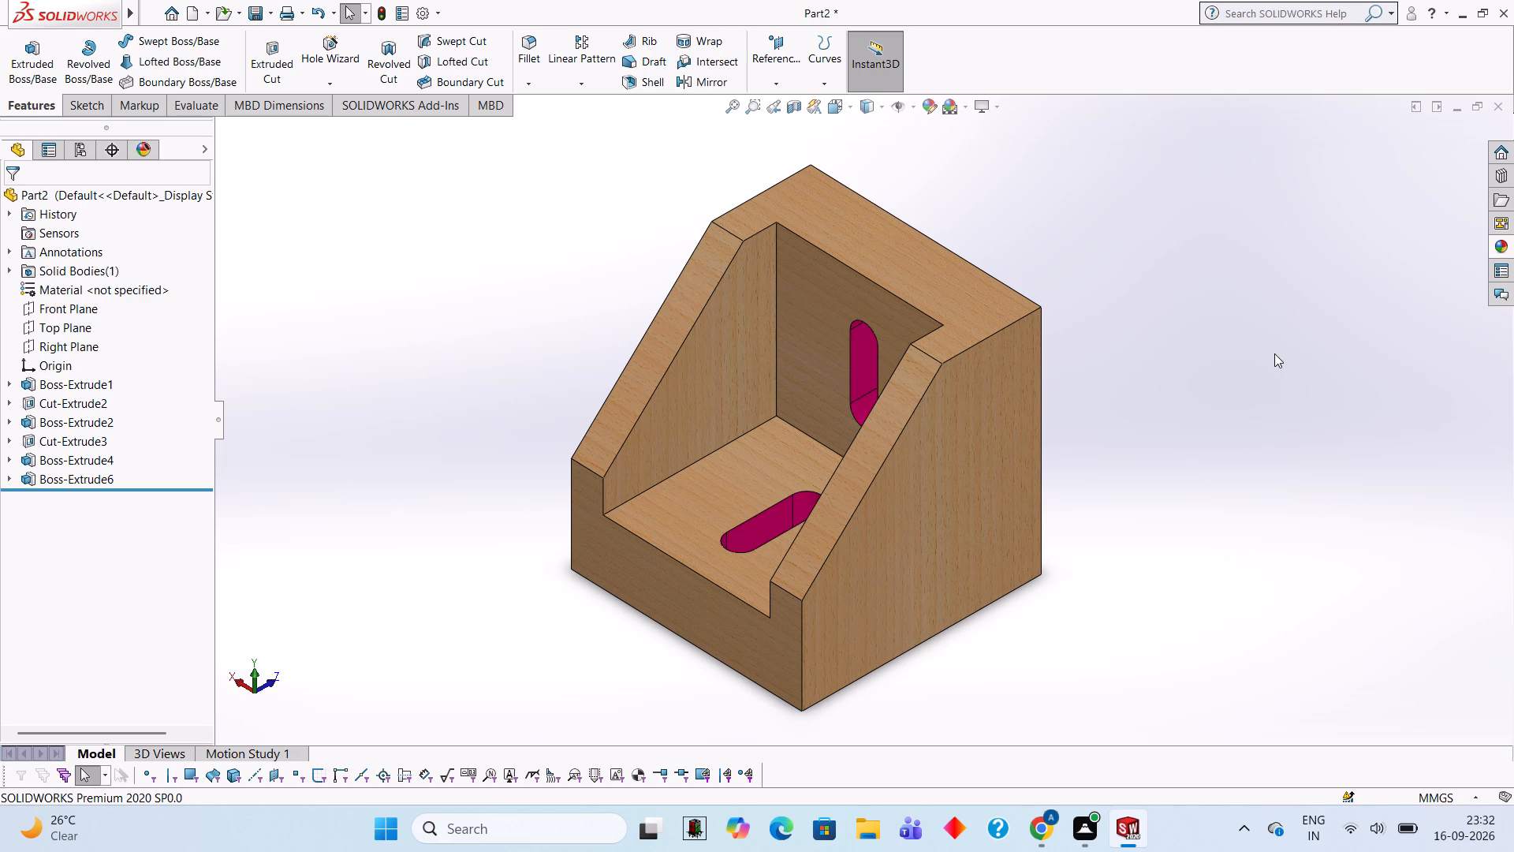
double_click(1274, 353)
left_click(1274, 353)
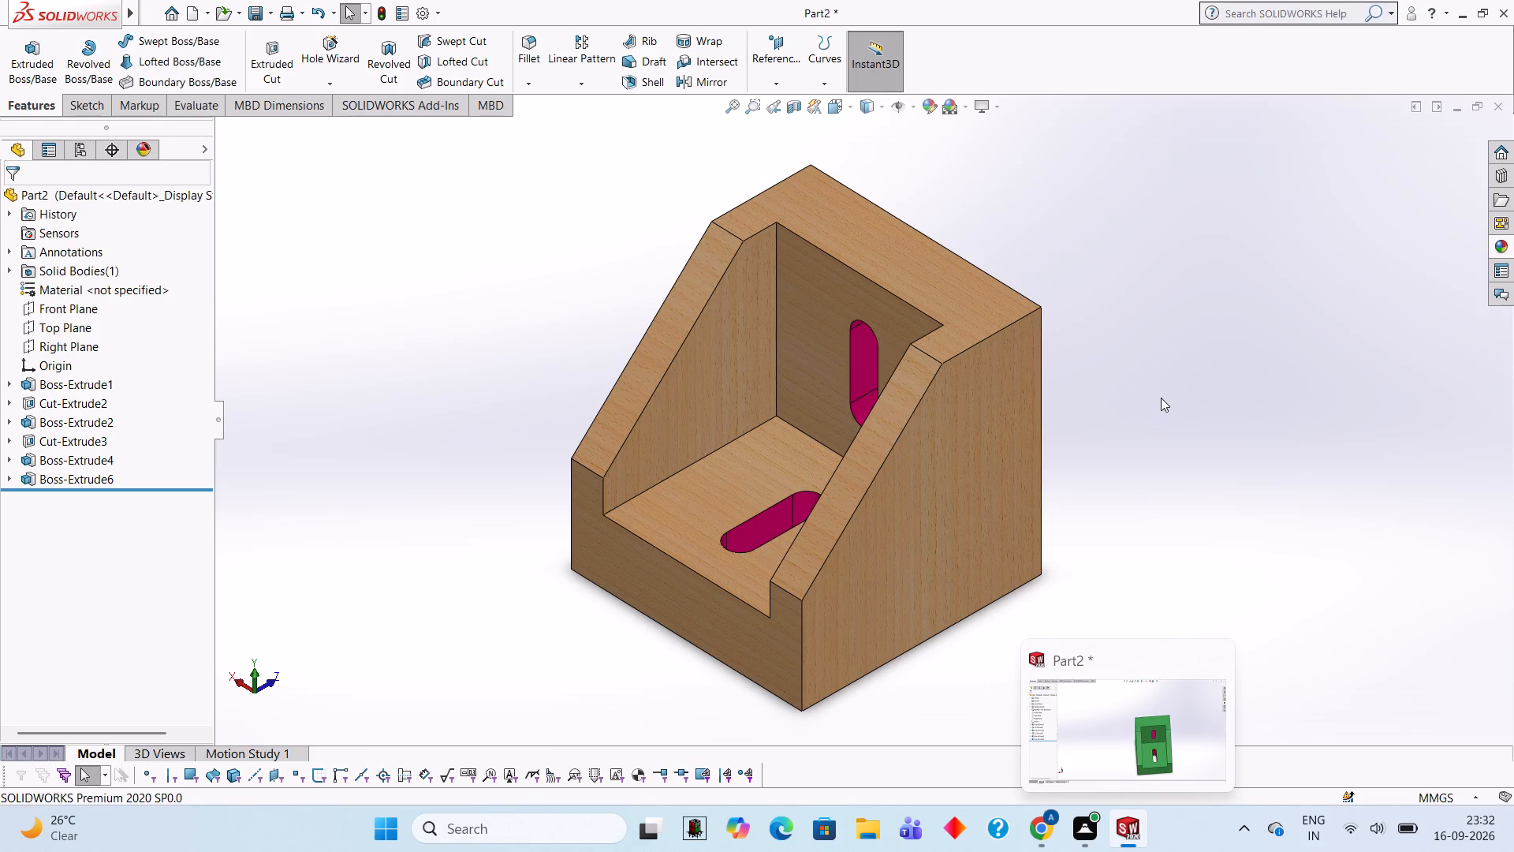
Save the bracket as a SOLIDWORKS part named 171717 in the Documents folder.
key("ctrl+s")
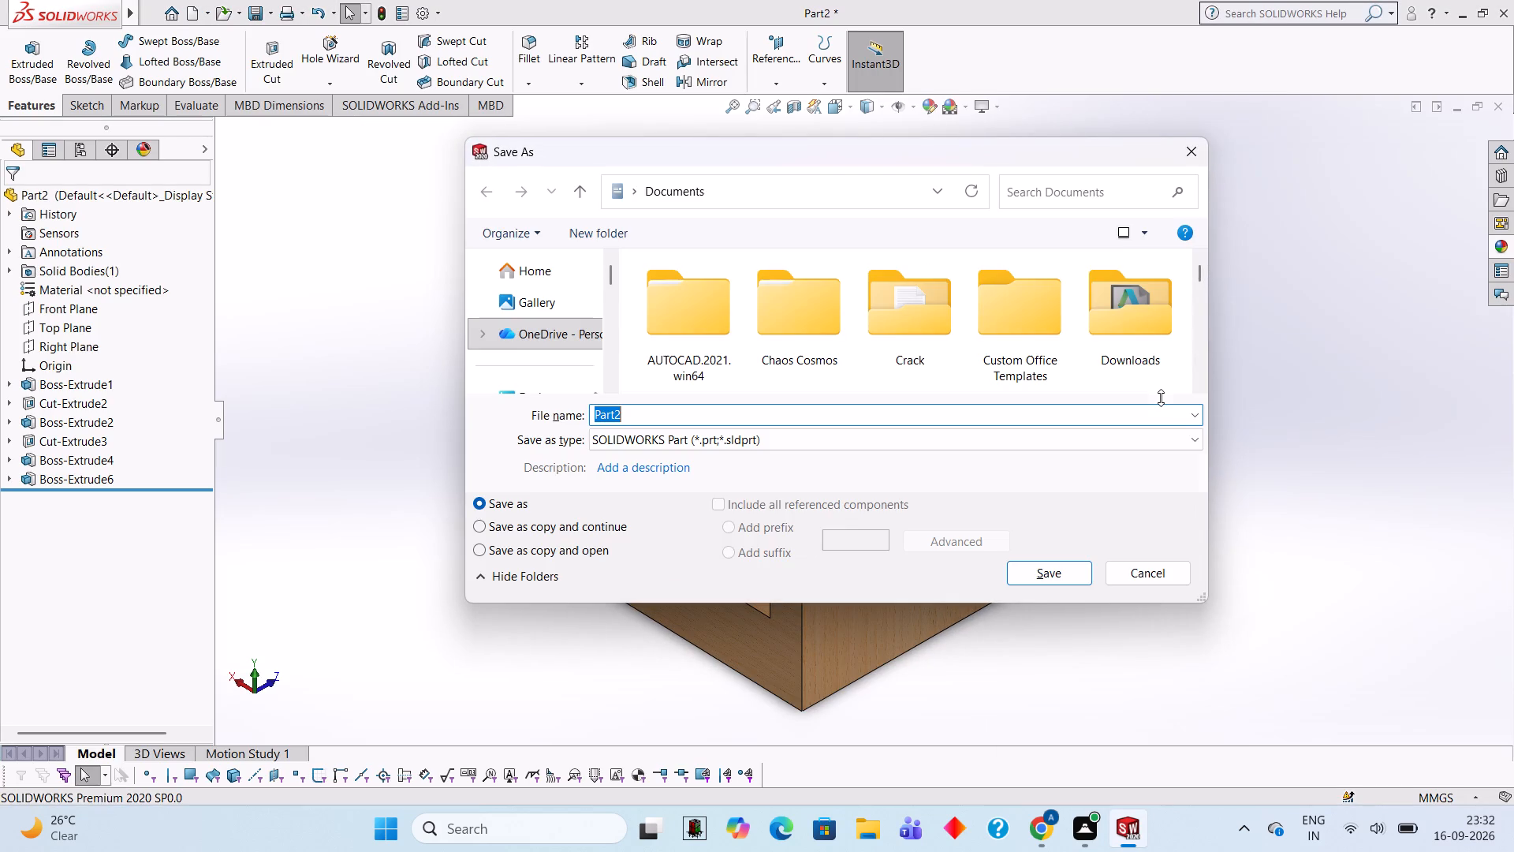
type("171717")
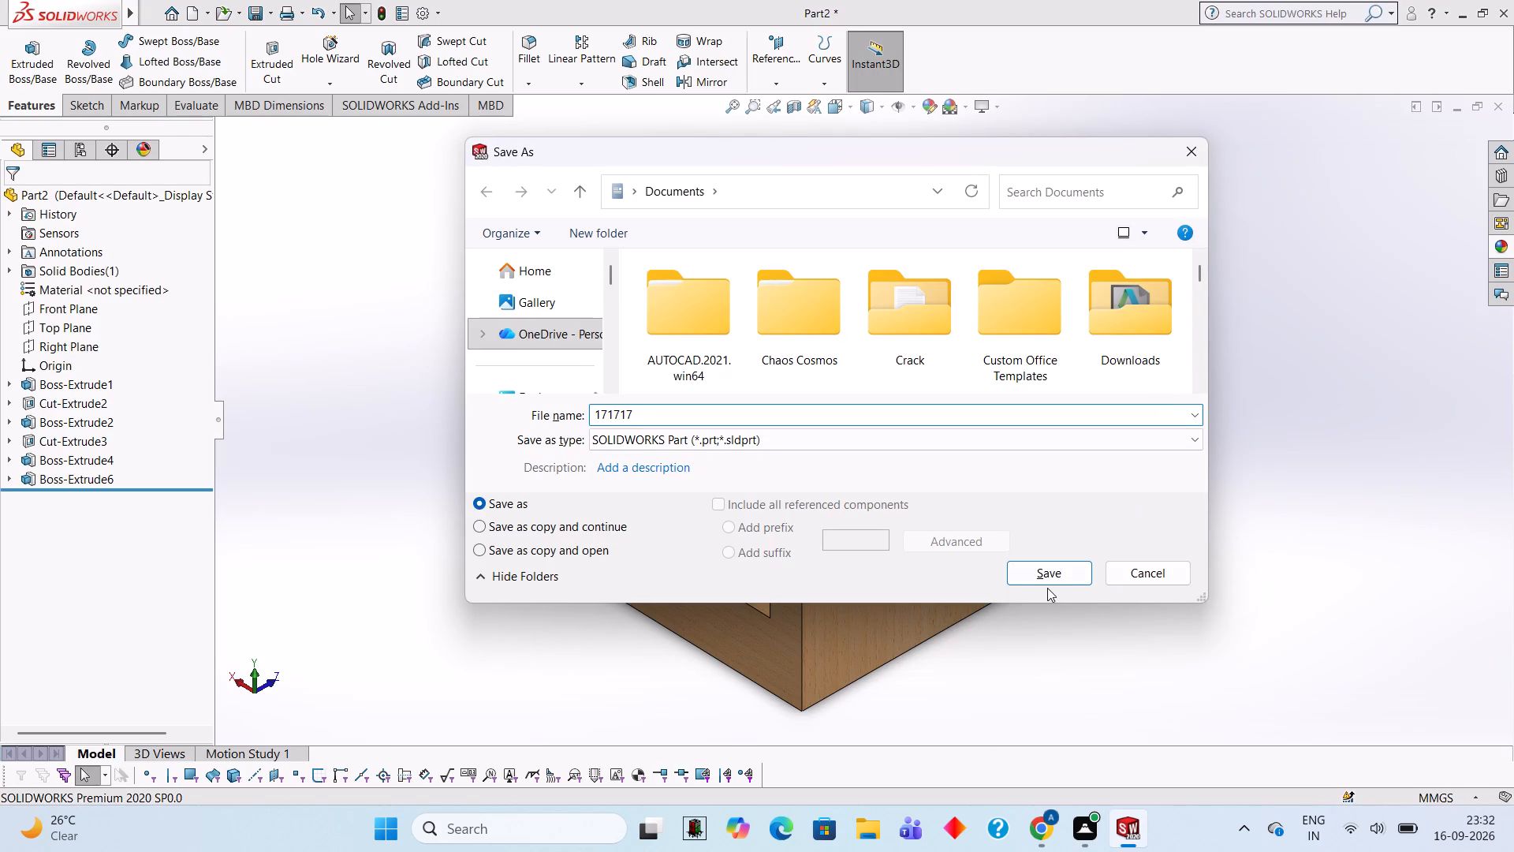
left_click(1045, 582)
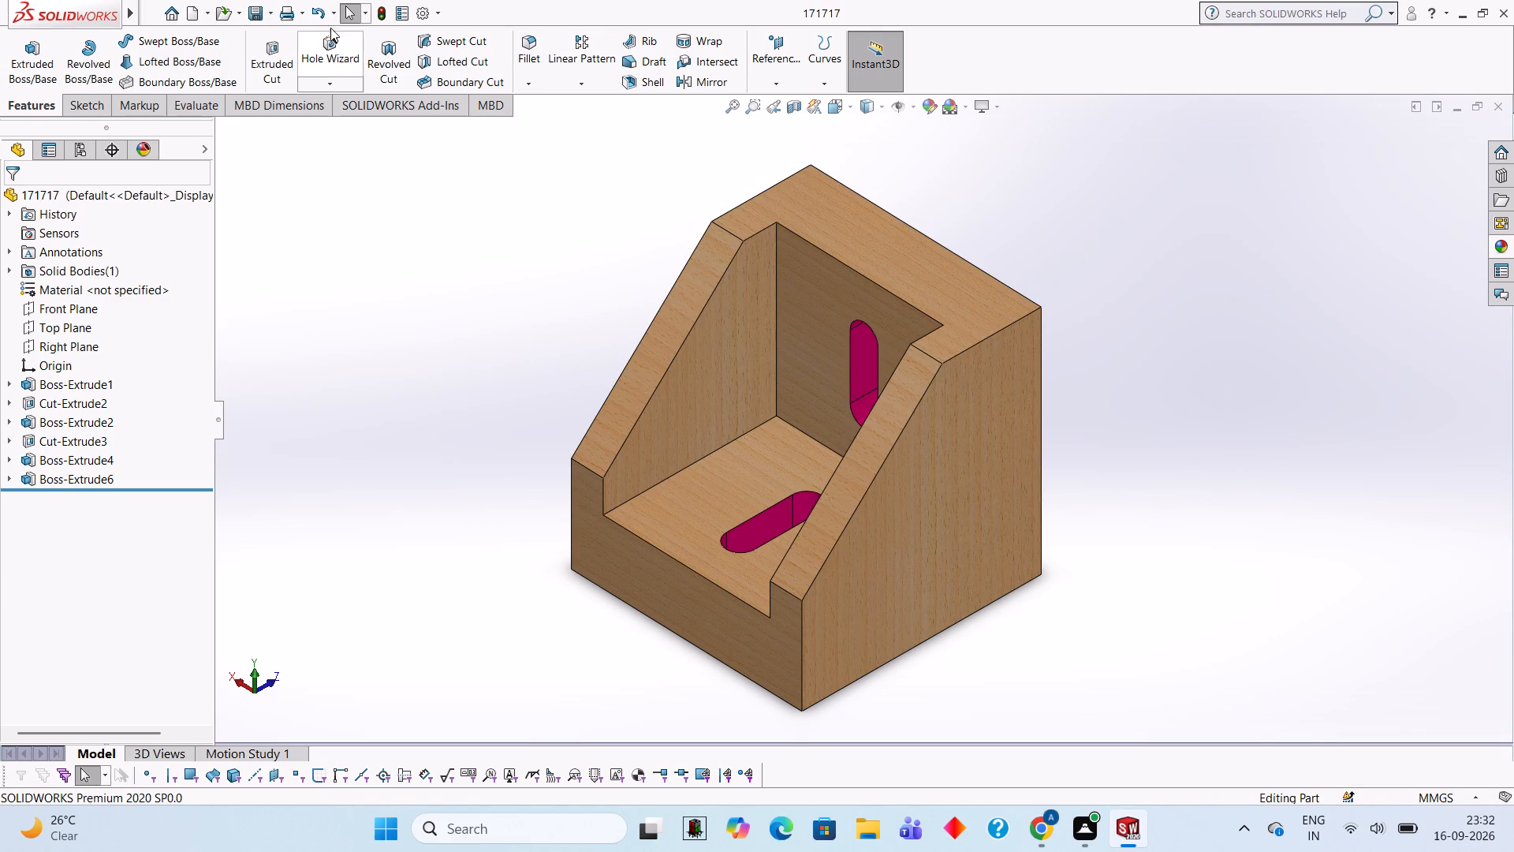
Save a copy of the bracket in Adobe Portable Document Format (*.pdf) as 171717 in the Documents folder.
left_click(272, 9)
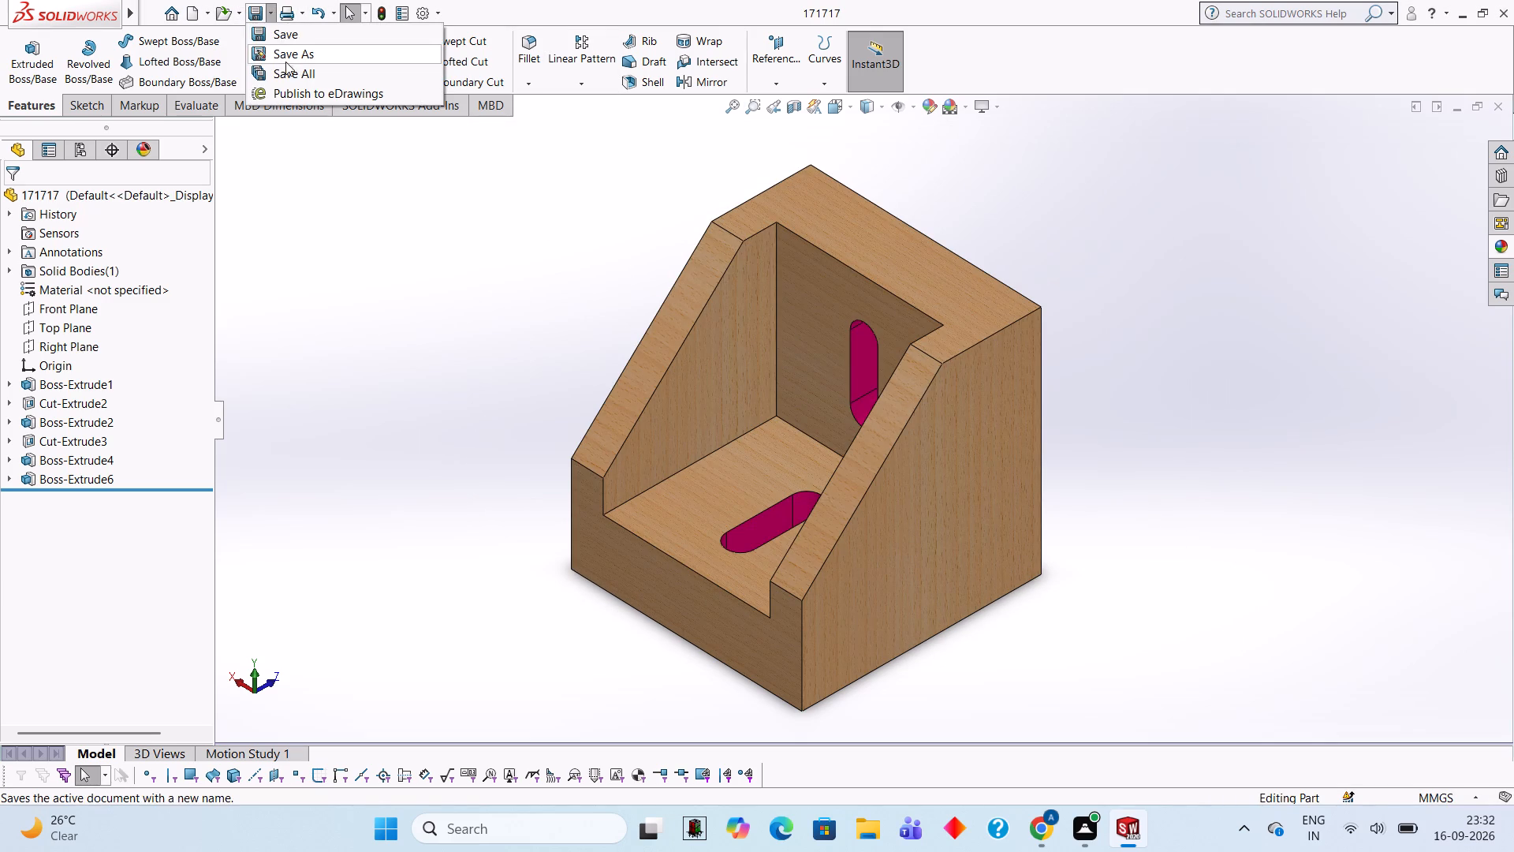
left_click(296, 54)
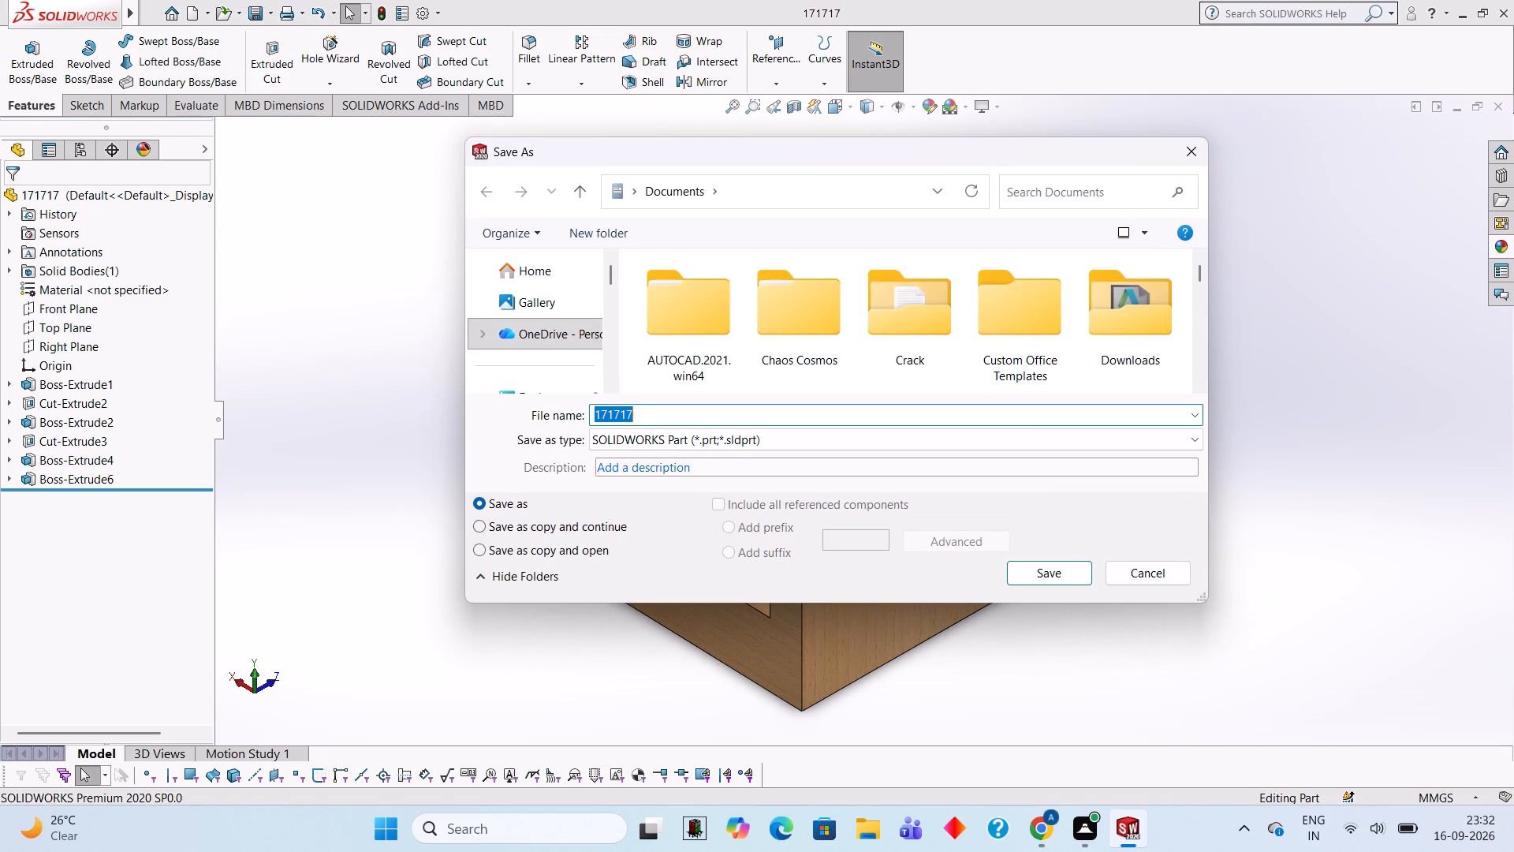
left_click(781, 446)
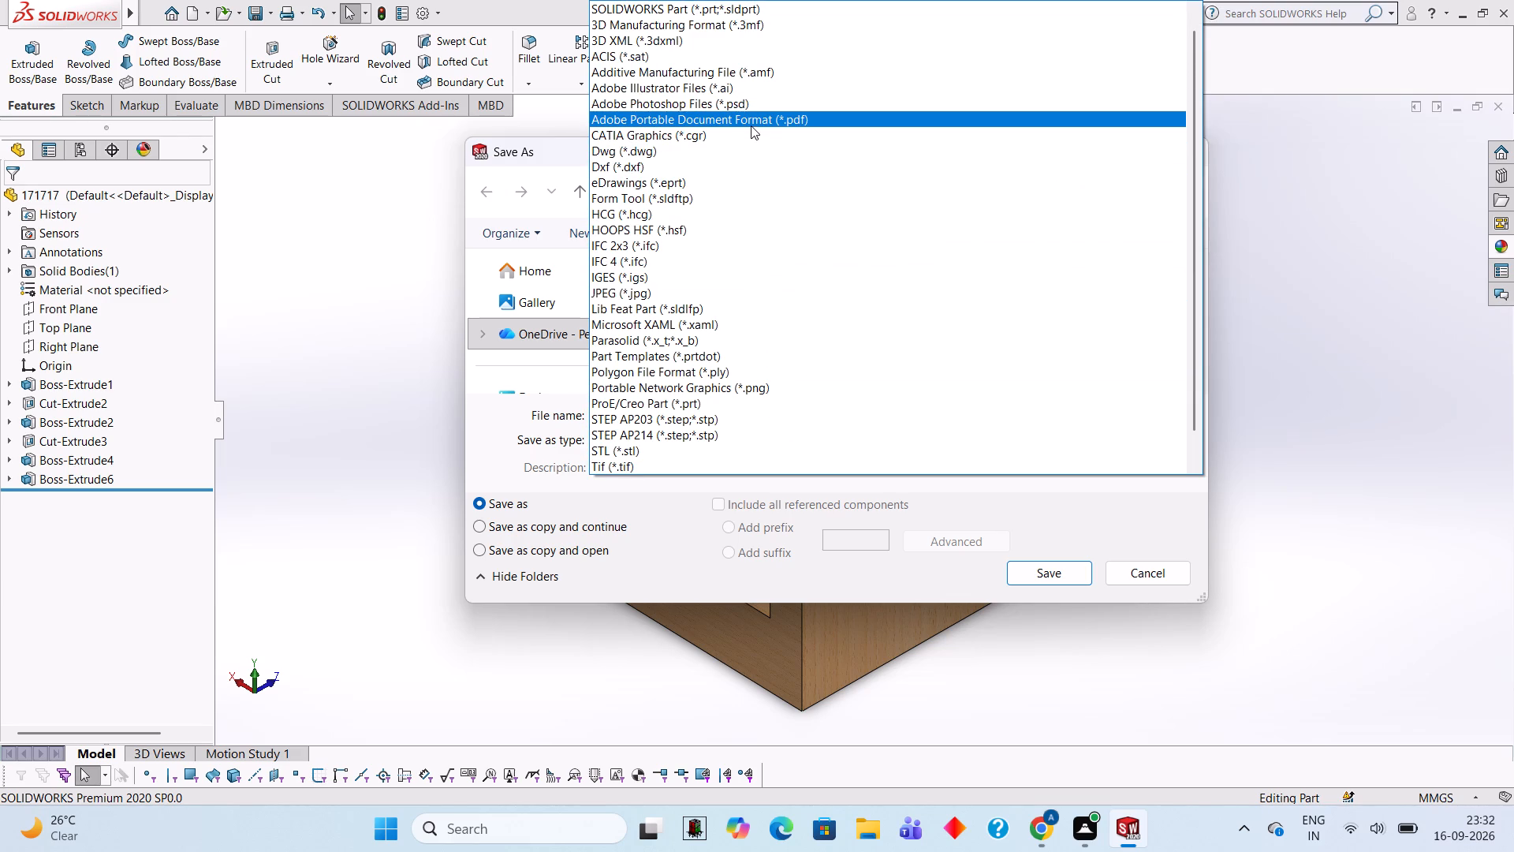
left_click(751, 125)
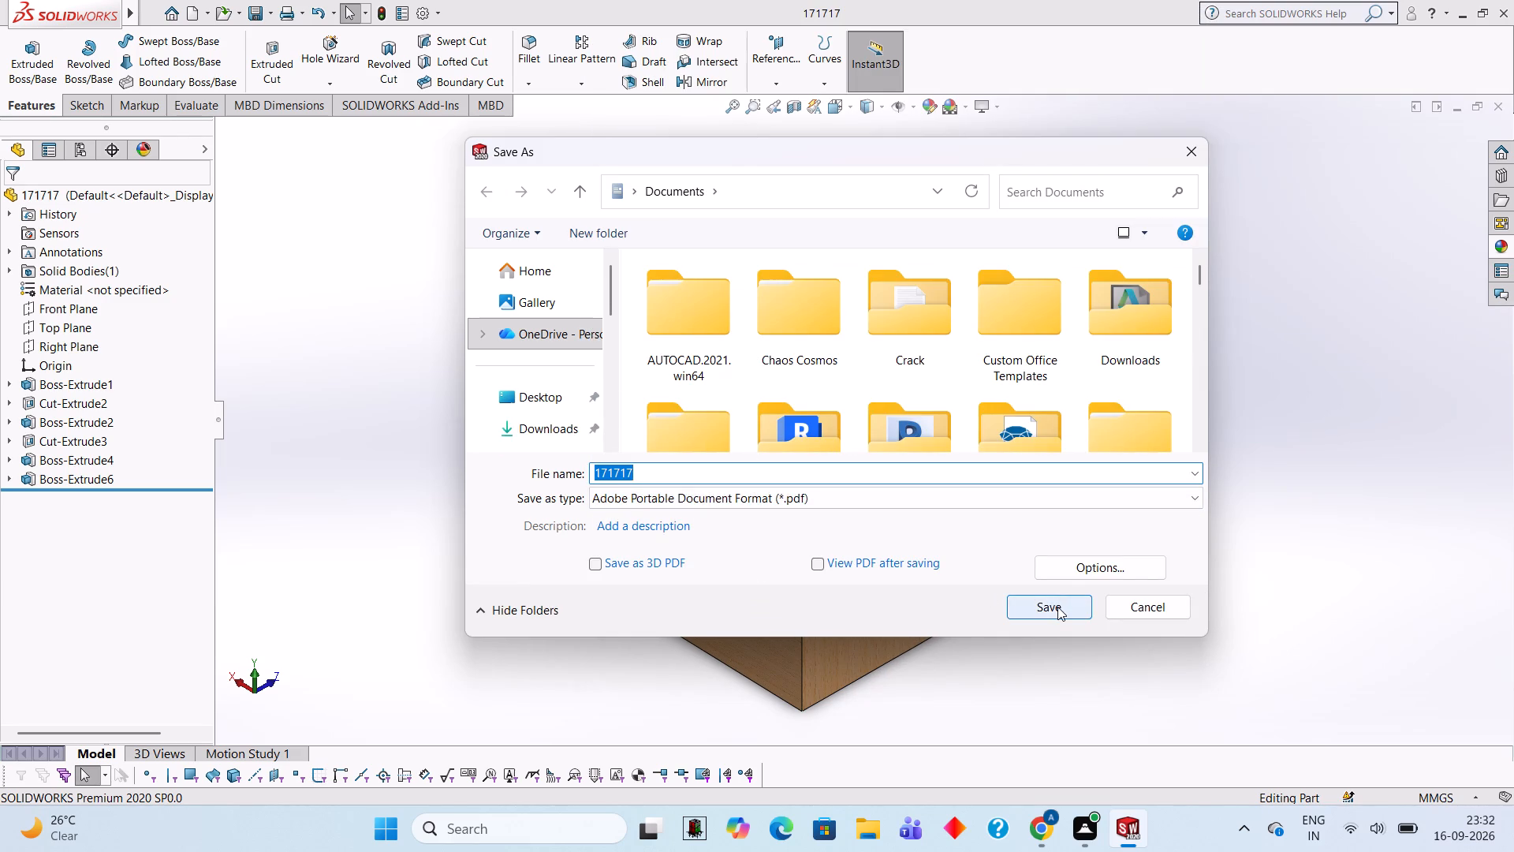
left_click(1057, 607)
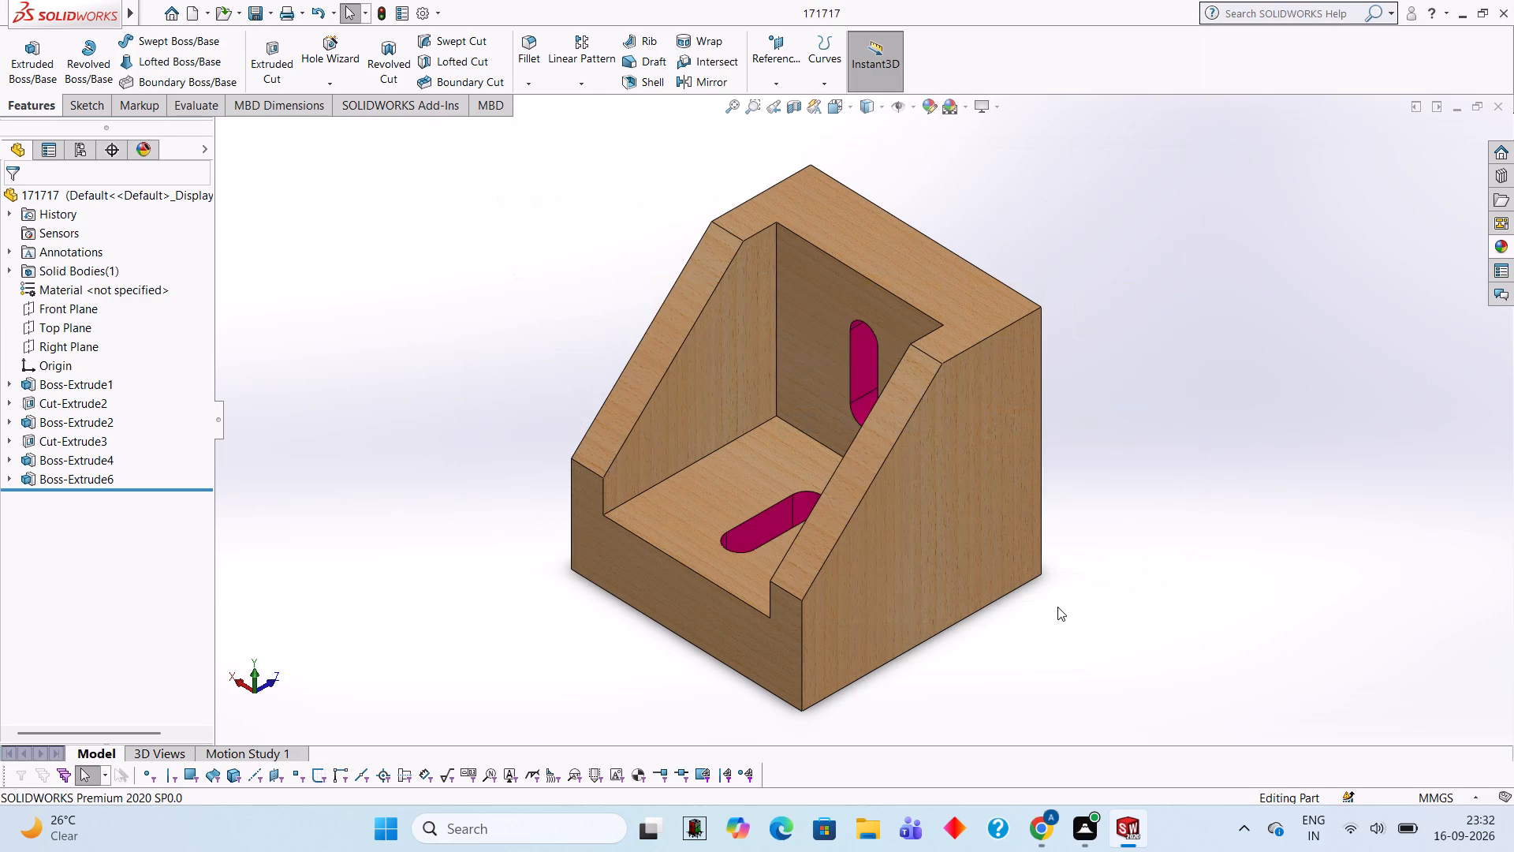